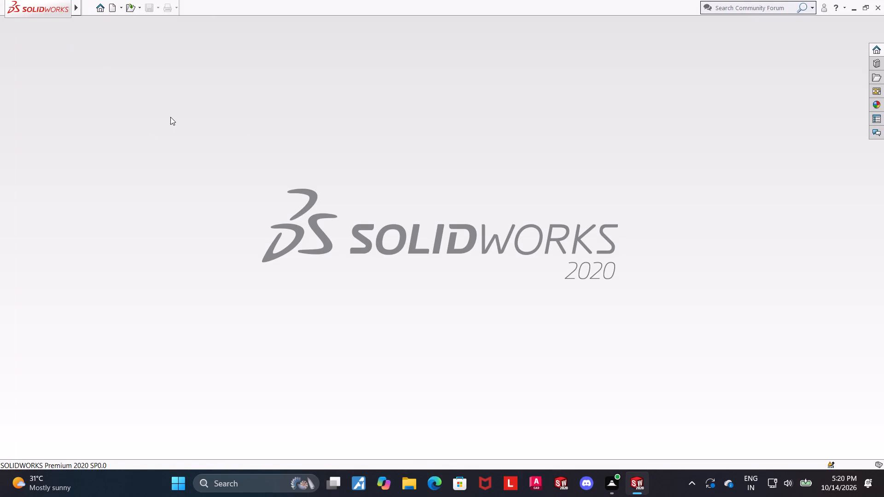
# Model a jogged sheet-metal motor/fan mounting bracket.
# Create a new part document.
pyautogui.click(112, 10)
pyautogui.doubleClick(218, 207)
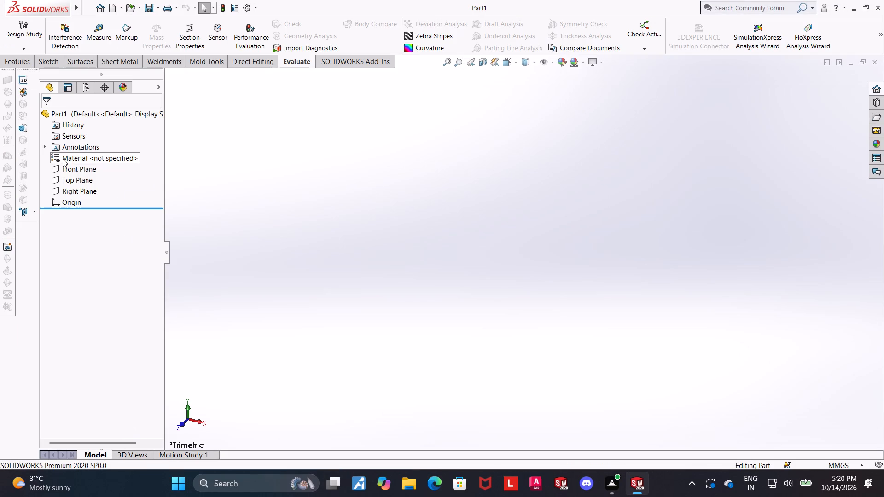
# Sketch a closed rectangle of lines on the Front Plane, about 89 mm wide and 82 mm tall, its top edge passing through the origin.
pyautogui.click(73, 172)
pyautogui.click(81, 162)
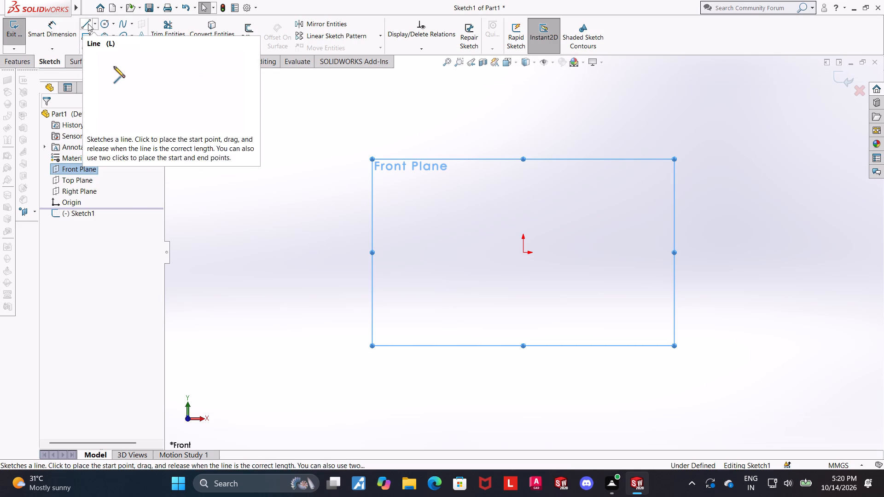
pyautogui.click(88, 23)
pyautogui.click(524, 254)
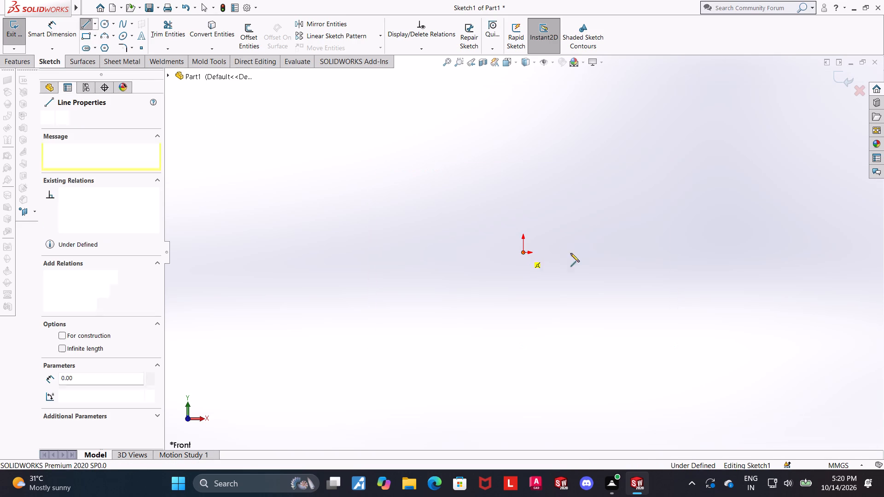
pyautogui.click(595, 253)
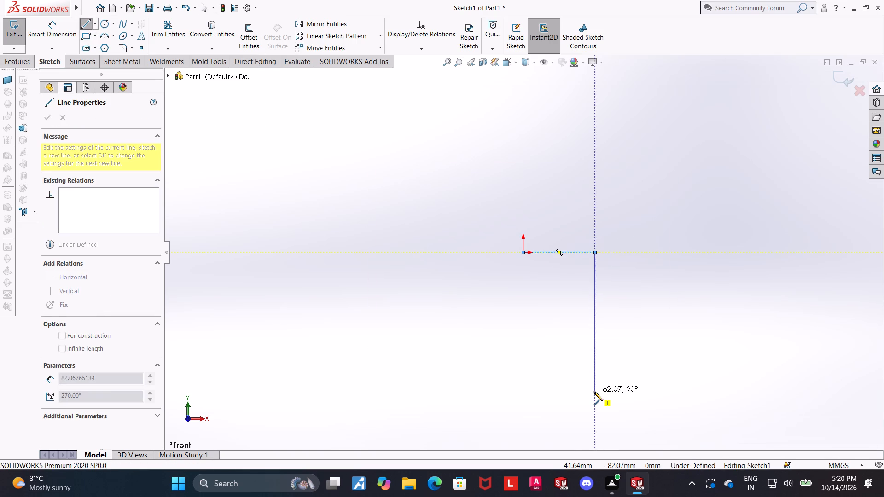
pyautogui.click(594, 392)
pyautogui.click(443, 391)
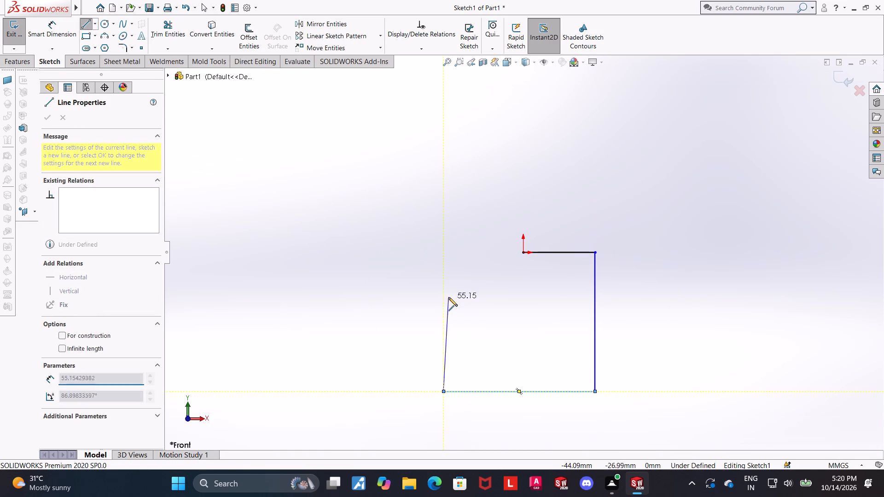
pyautogui.click(442, 251)
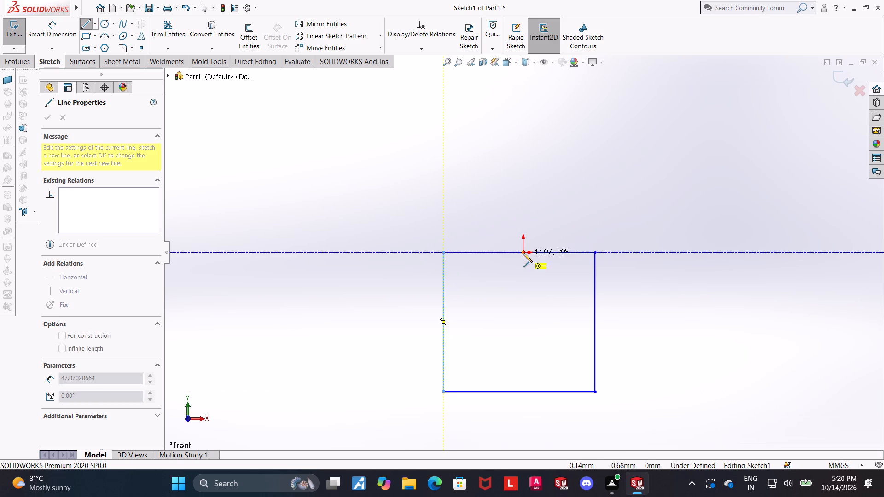
pyautogui.click(523, 253)
pyautogui.press('Escape')
pyautogui.press('Escape')
pyautogui.press('Escape')
# Draw a circle of about 42 mm radius centred on the origin, reaching the rectangle's upper right corner.
pyautogui.click(107, 25)
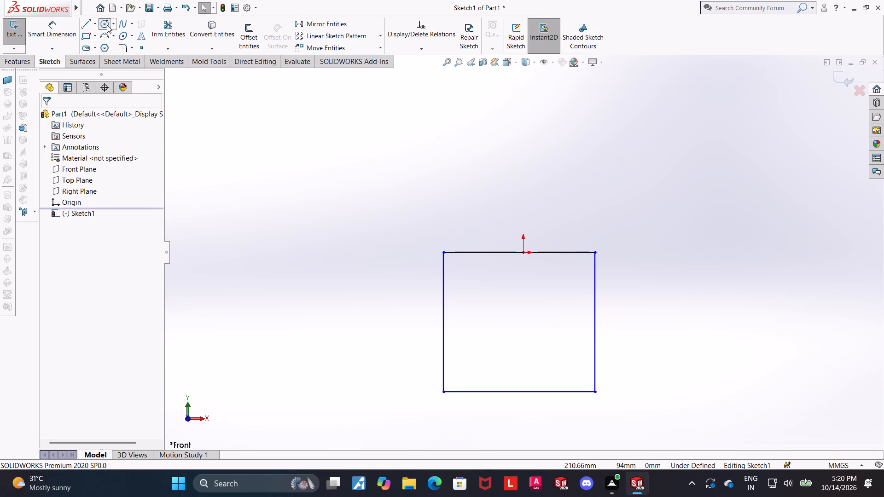
pyautogui.click(524, 253)
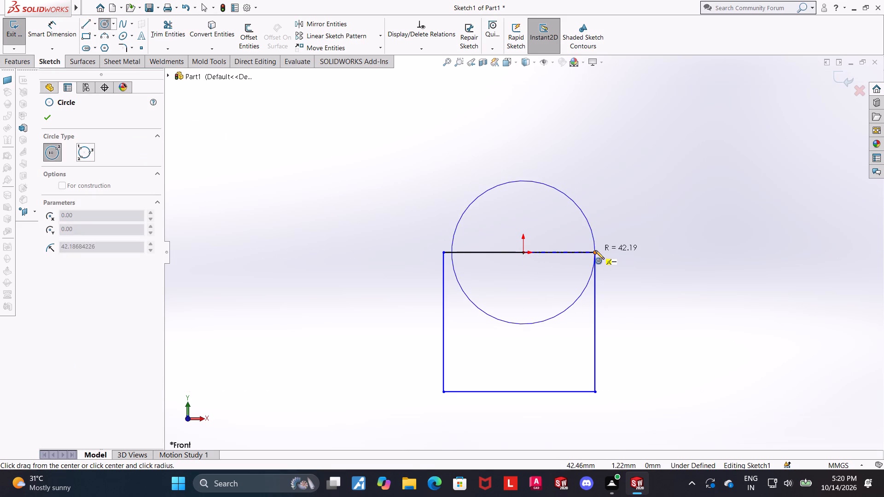
pyautogui.click(595, 250)
pyautogui.press('Escape')
pyautogui.press('Escape')
# Add a coincident relation between the rectangle's upper left corner and the circle.
pyautogui.keyDown('ctrl'); pyautogui.click(442, 251); pyautogui.keyUp('ctrl')
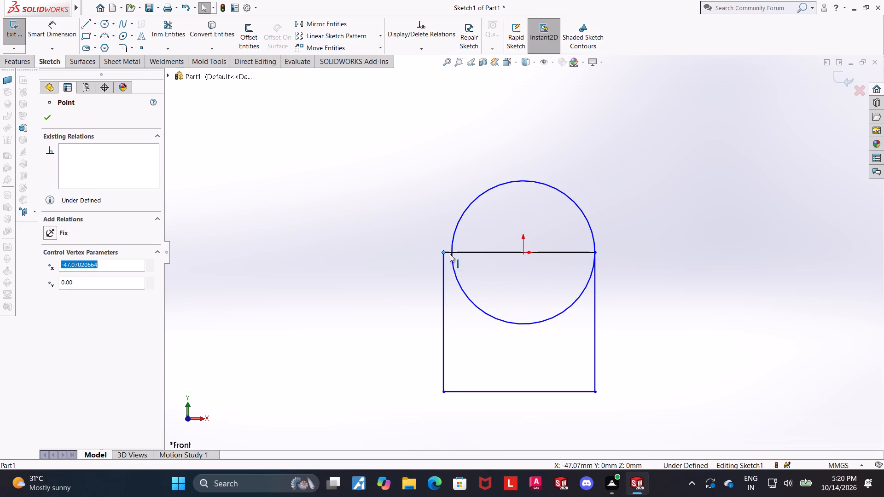
pyautogui.keyDown('ctrl'); pyautogui.click(451, 260); pyautogui.keyUp('ctrl')
pyautogui.click(51, 292)
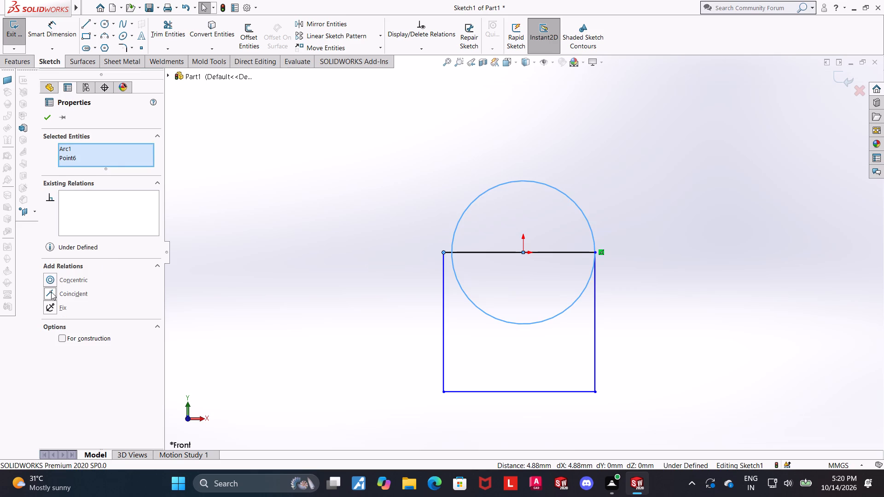
pyautogui.press('Escape')
# Dimension the circle's diameter at 80 mm.
pyautogui.click(60, 25)
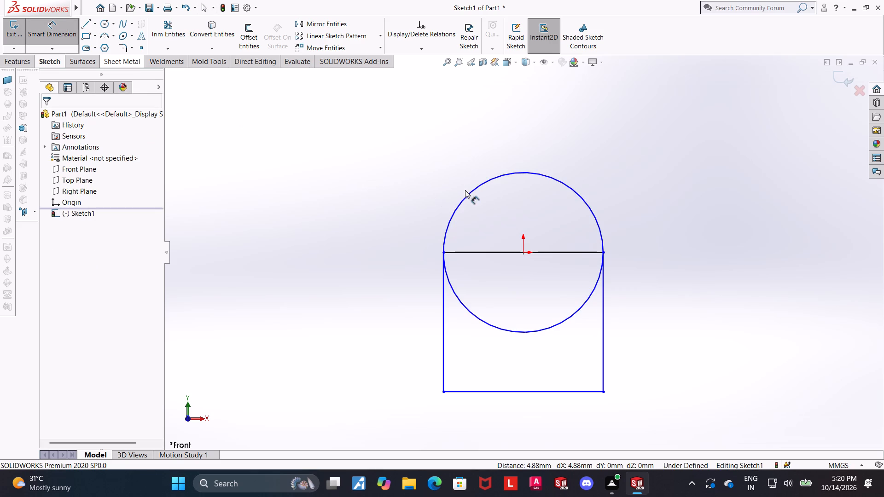
pyautogui.click(466, 193)
pyautogui.click(459, 162)
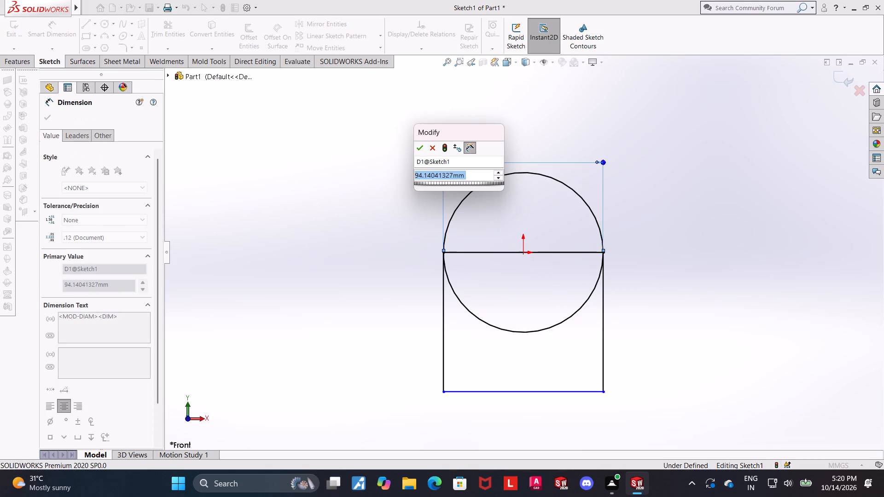
pyautogui.write('80')
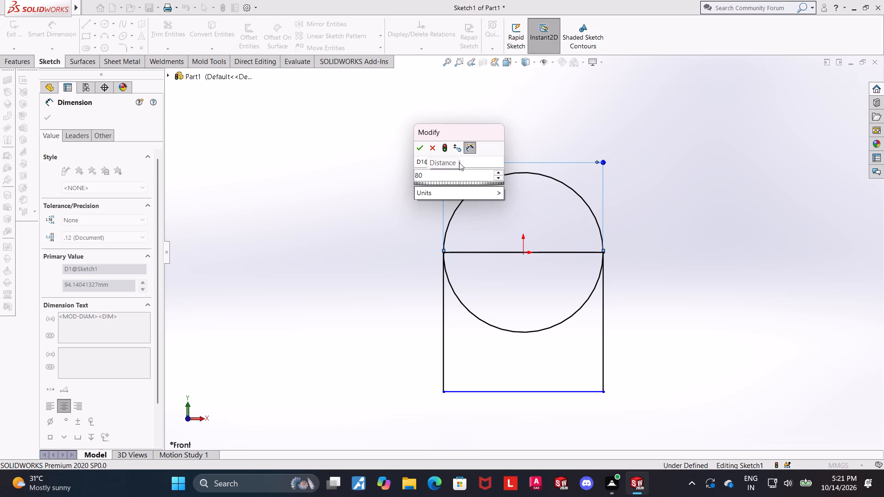
pyautogui.press('Return')
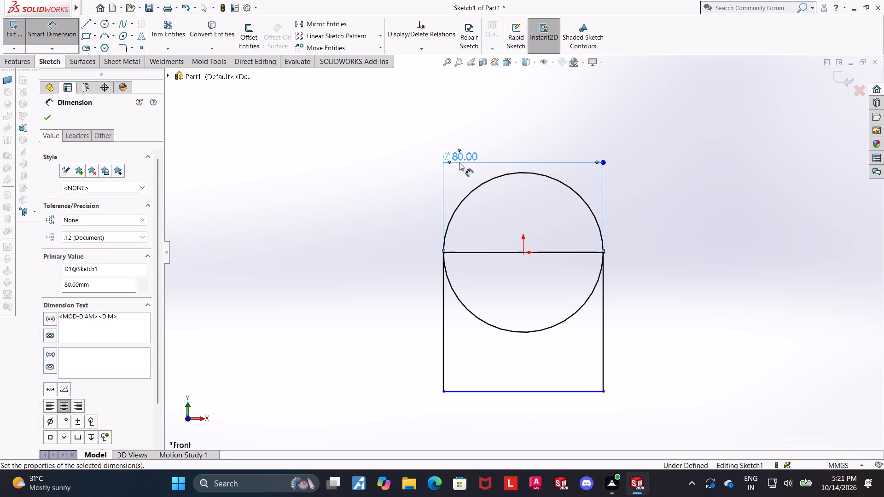
pyautogui.scroll(1, 589, 186)
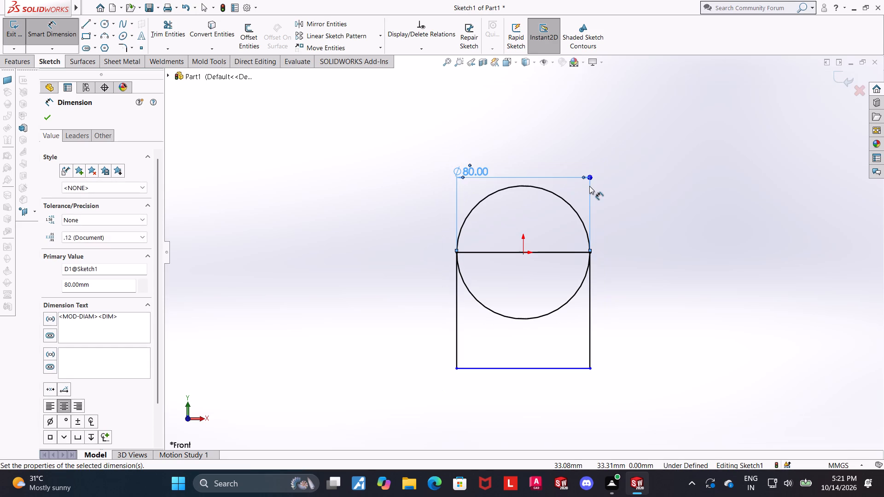
pyautogui.scroll(-1, 589, 186)
pyautogui.press('Escape')
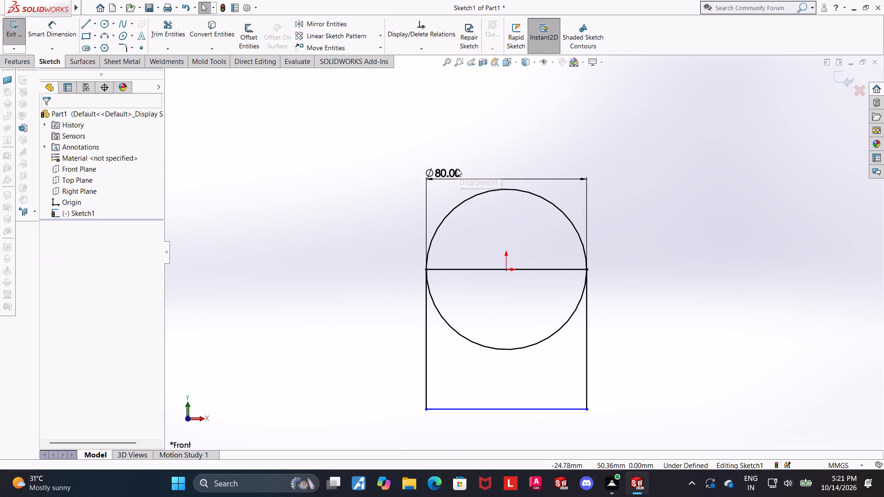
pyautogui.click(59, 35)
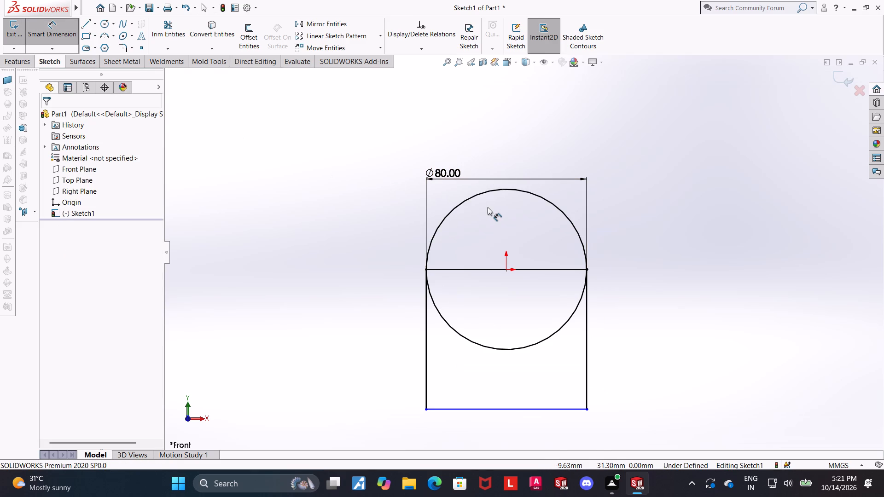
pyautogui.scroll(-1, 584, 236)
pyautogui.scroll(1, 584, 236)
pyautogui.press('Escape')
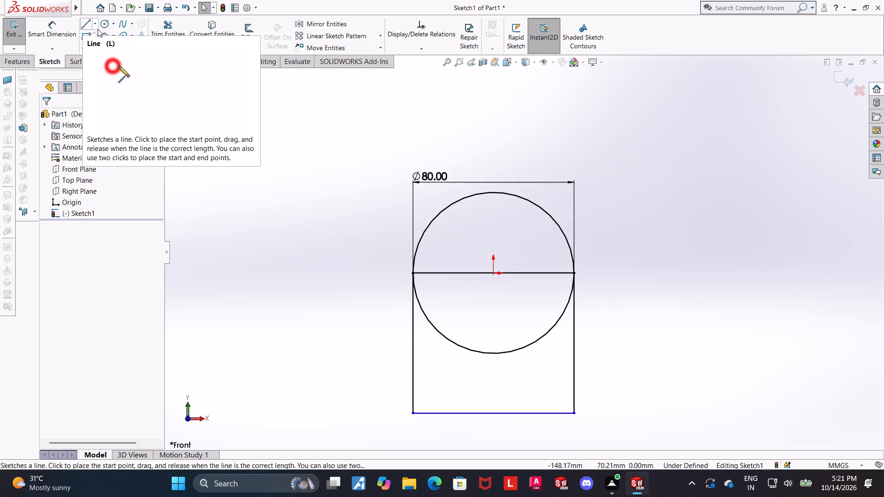
# Draw a smaller concentric circle of about 28 mm radius, centred on the origin.
pyautogui.click(101, 24)
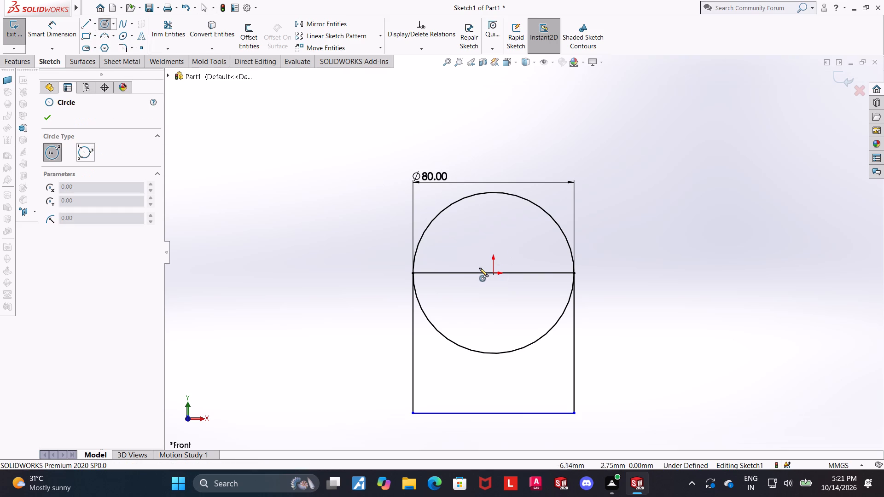
pyautogui.click(492, 272)
pyautogui.click(537, 237)
pyautogui.press('Escape')
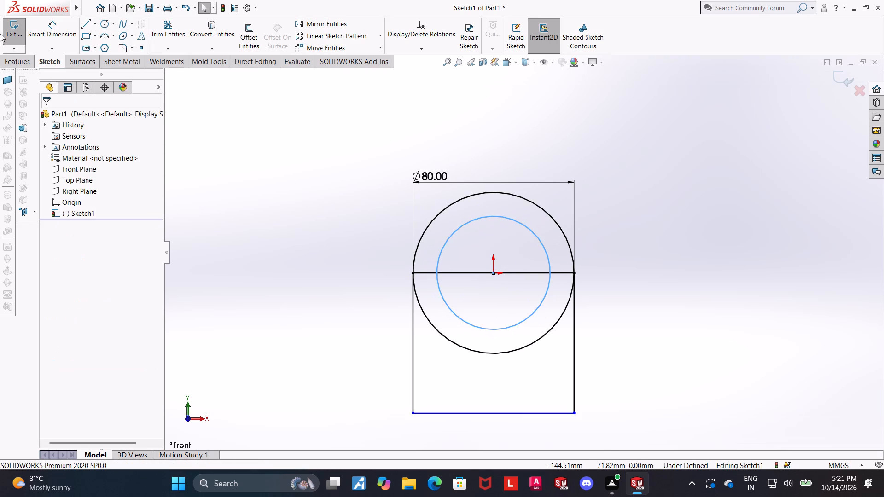
# Dimension the inner circle's diameter at 55 mm.
pyautogui.click(52, 23)
pyautogui.click(459, 227)
pyautogui.click(460, 221)
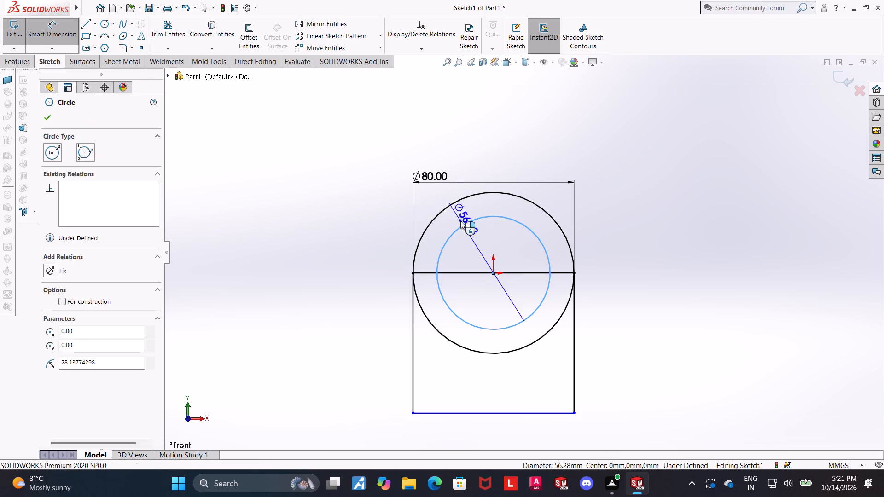
pyautogui.write('55')
pyautogui.press('Return')
pyautogui.press('Escape')
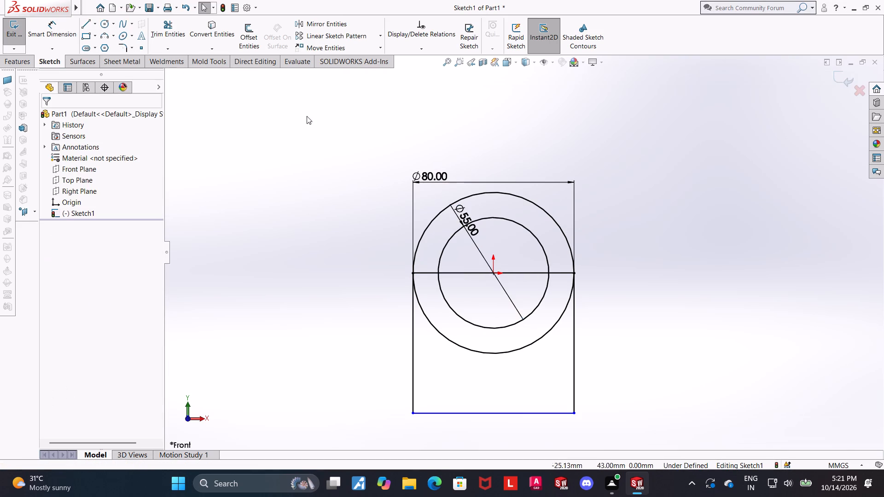
# Trim away the horizontal line through the origin and the lower half of the outer circle, leaving a round-topped outline.
pyautogui.click(166, 18)
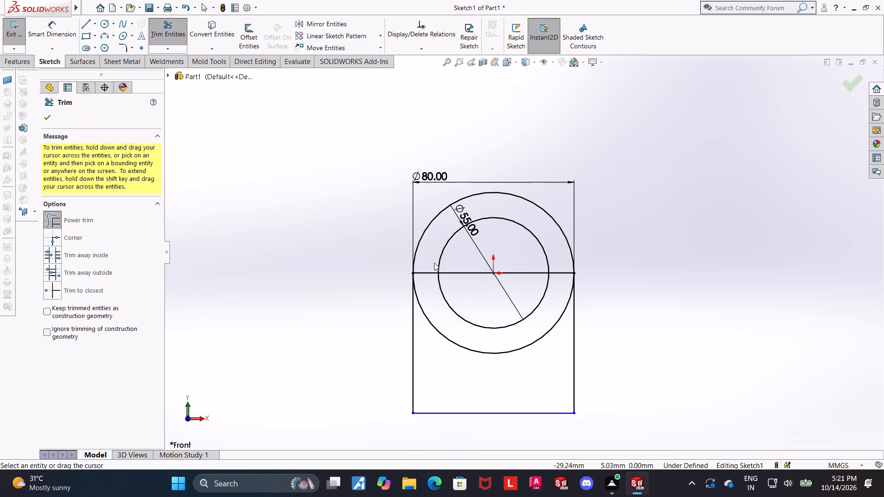
pyautogui.moveTo(434, 263); pyautogui.dragTo(431, 282)
pyautogui.moveTo(465, 278); pyautogui.dragTo(462, 263)
pyautogui.moveTo(529, 279); pyautogui.dragTo(529, 261)
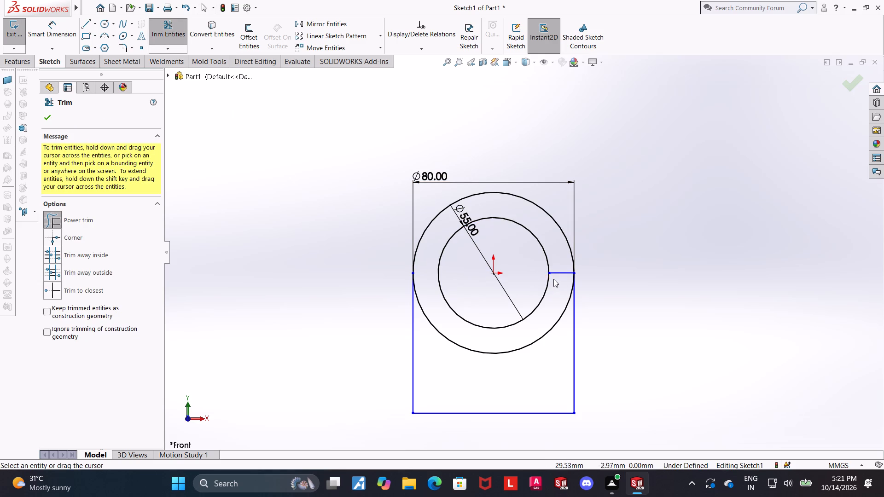
pyautogui.moveTo(554, 278); pyautogui.dragTo(555, 266)
pyautogui.scroll(-1, 558, 309)
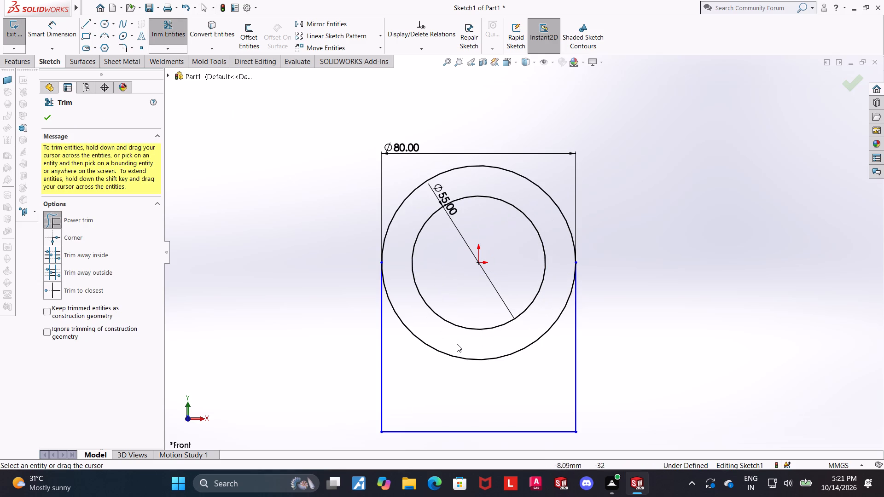
pyautogui.moveTo(460, 340); pyautogui.dragTo(454, 396)
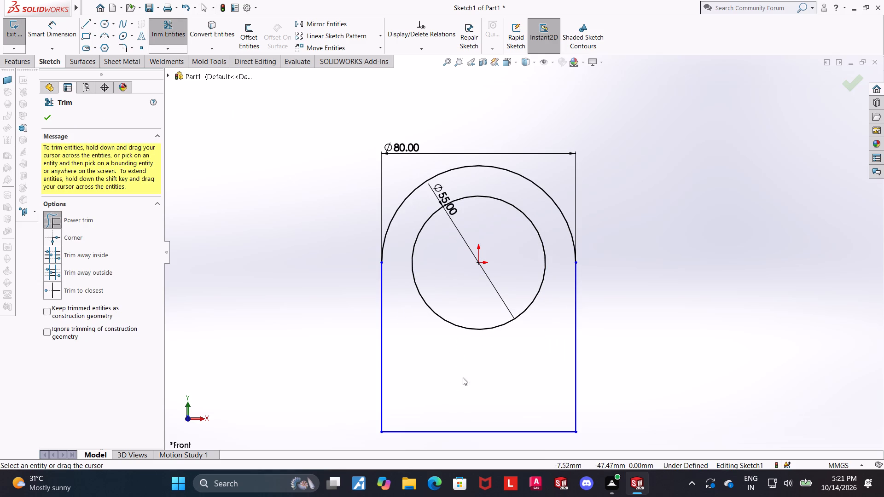
pyautogui.scroll(1, 485, 383)
pyautogui.scroll(-1, 493, 344)
pyautogui.press('Escape')
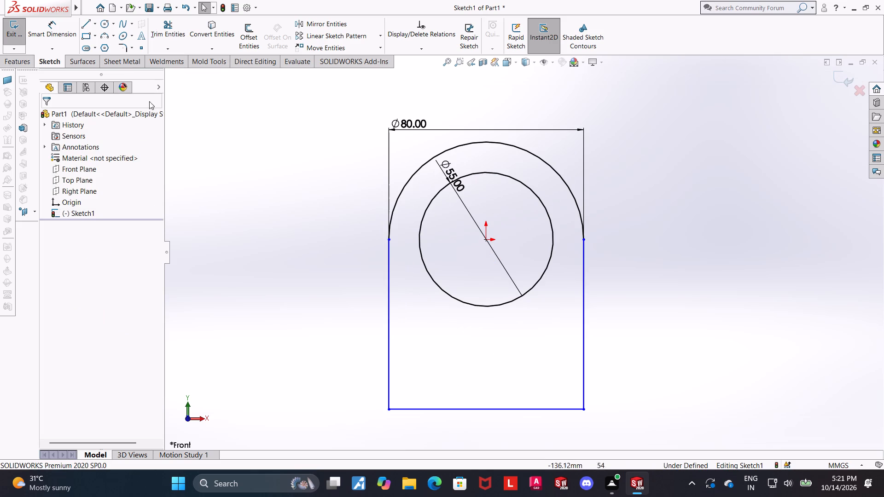
# Dimension the vertical distance from the bottom line to the origin at 60 mm.
pyautogui.doubleClick(57, 27)
pyautogui.scroll(-2, 599, 268)
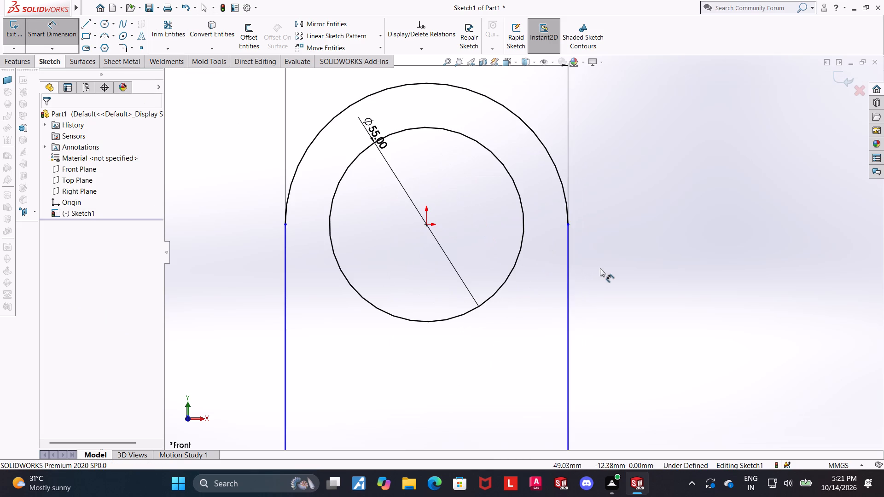
pyautogui.scroll(1, 658, 283)
pyautogui.click(506, 435)
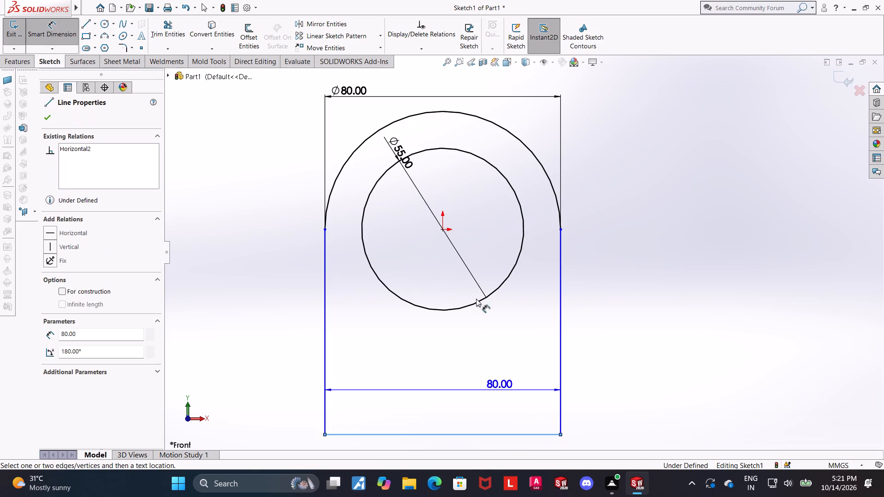
pyautogui.click(445, 231)
pyautogui.click(703, 316)
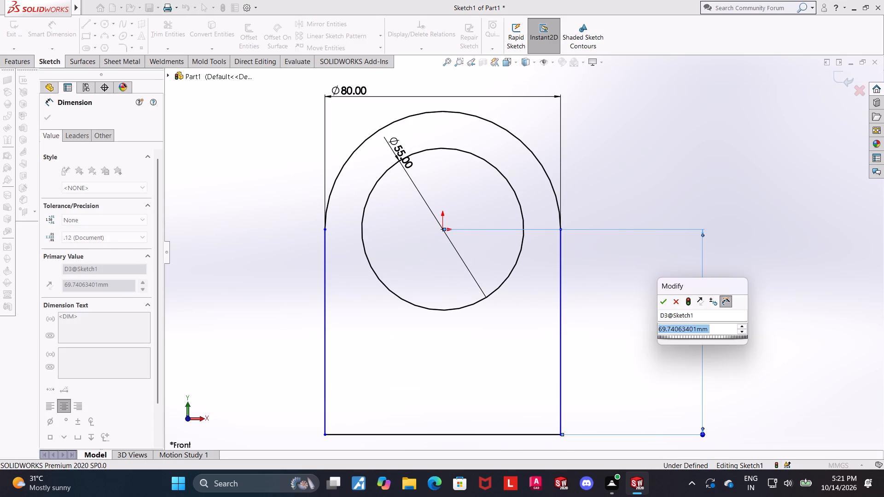
pyautogui.press('6')
pyautogui.press('0')
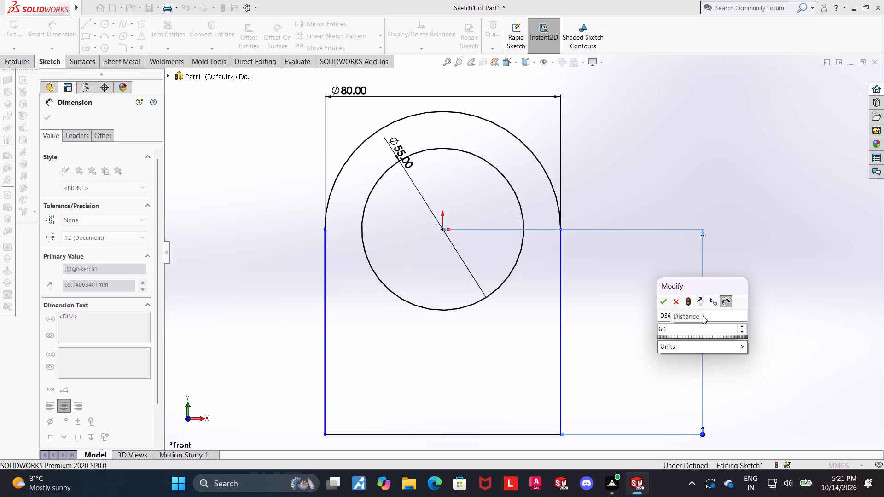
pyautogui.press('Return')
pyautogui.press('Escape')
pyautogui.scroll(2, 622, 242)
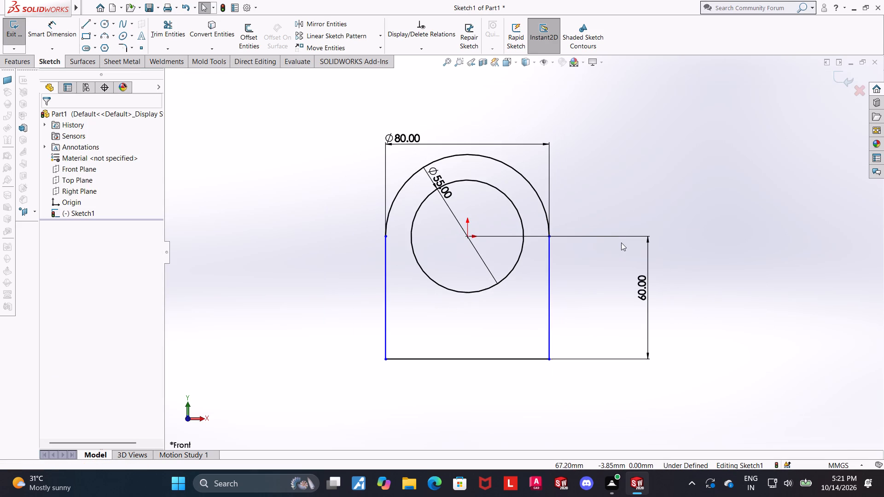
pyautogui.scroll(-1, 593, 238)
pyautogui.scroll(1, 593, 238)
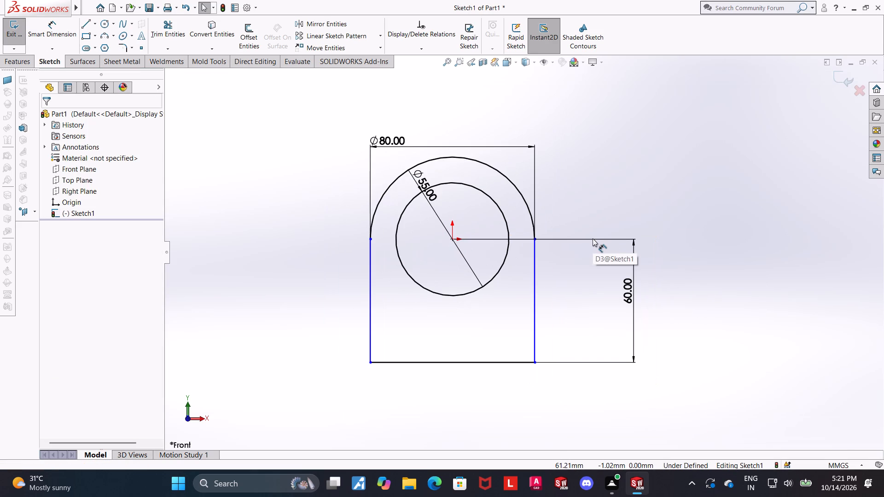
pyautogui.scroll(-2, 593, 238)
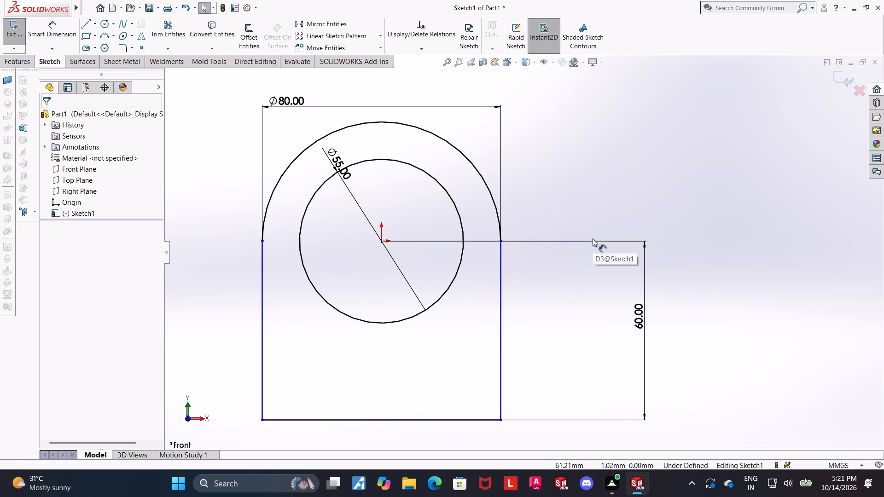
# Add a Vertical relation between the origin and the midpoint of the bottom line.
pyautogui.scroll(2, 593, 238)
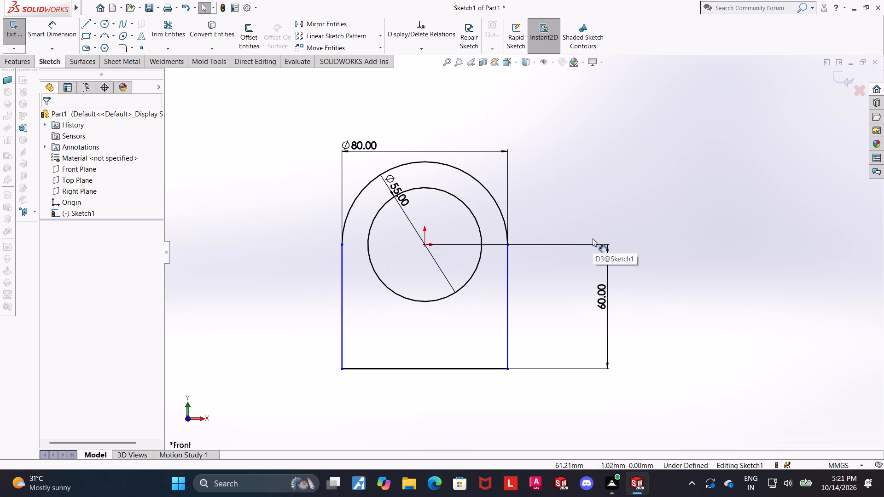
pyautogui.scroll(-1, 461, 305)
pyautogui.press('Escape')
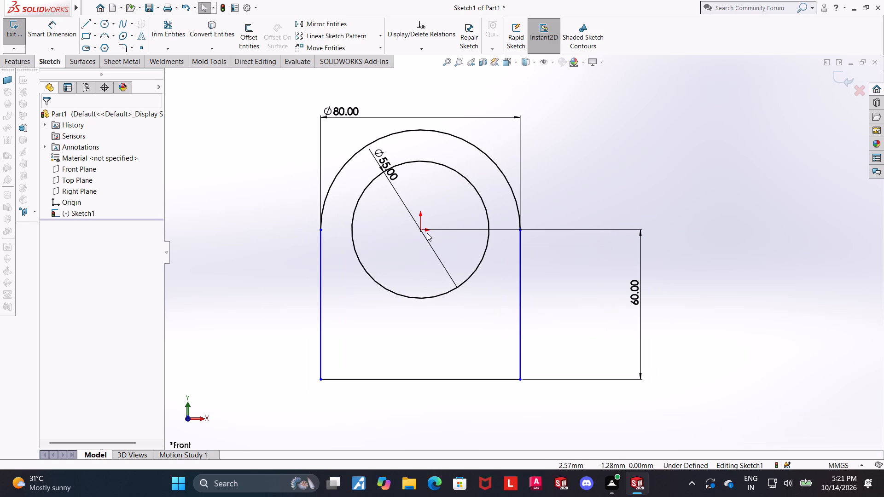
pyautogui.keyDown('ctrl'); pyautogui.click(420, 229); pyautogui.keyUp('ctrl')
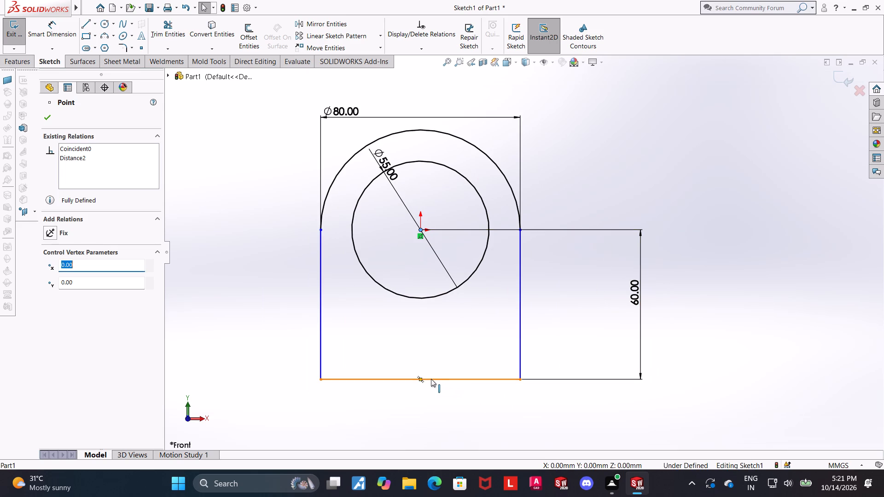
pyautogui.keyDown('ctrl'); pyautogui.click(419, 381); pyautogui.keyUp('ctrl')
pyautogui.click(50, 292)
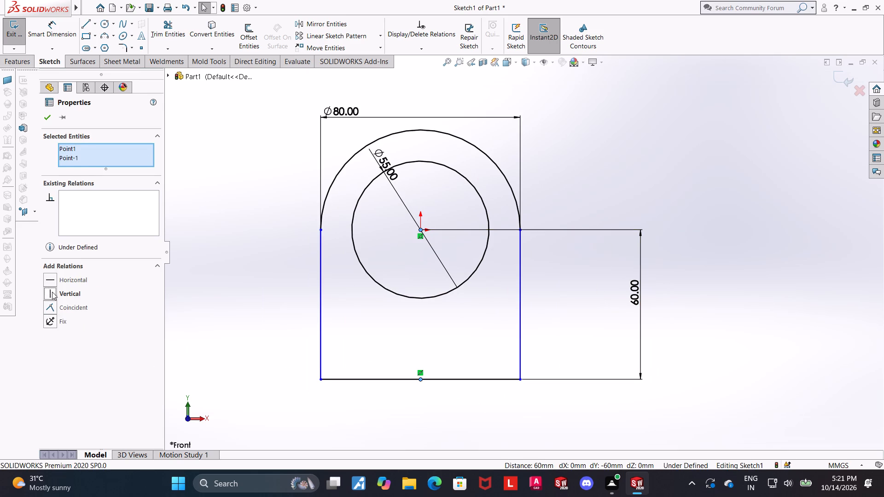
pyautogui.press('Escape')
pyautogui.click(704, 284)
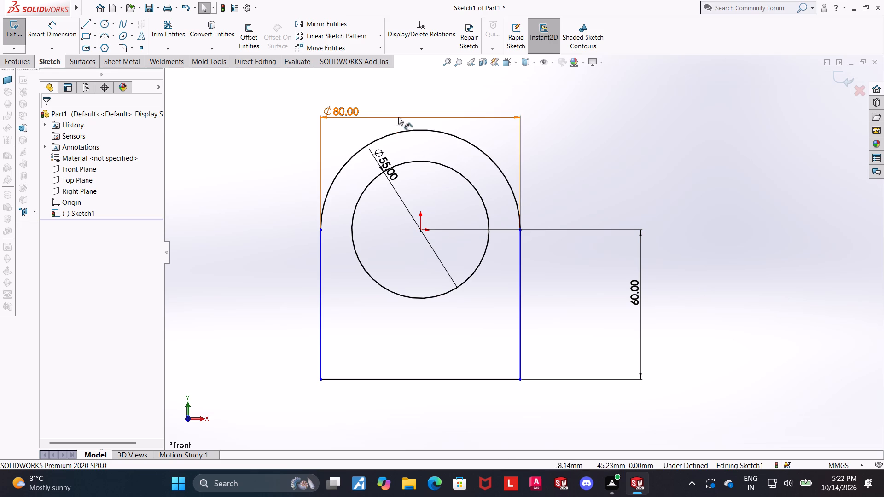
# Delete the 80 mm diameter dimension from the outer arc.
pyautogui.rightClick(351, 108)
pyautogui.click(375, 234)
pyautogui.press('Escape')
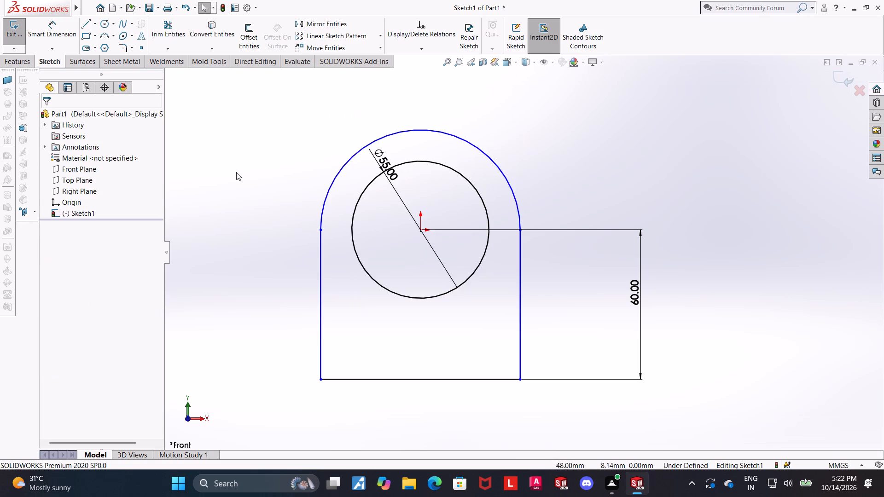
# Dimension the bottom line's length at 80 mm, placing the dimension below the line.
pyautogui.click(41, 23)
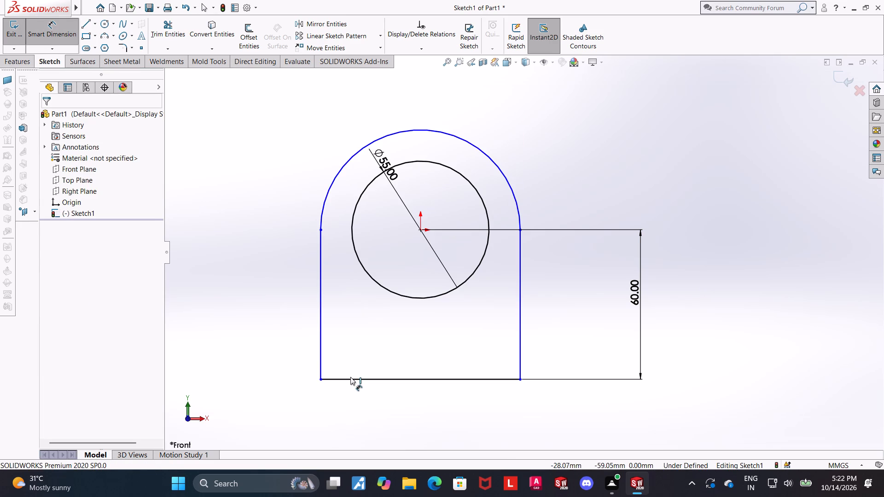
pyautogui.click(350, 377)
pyautogui.click(342, 397)
pyautogui.click(299, 382)
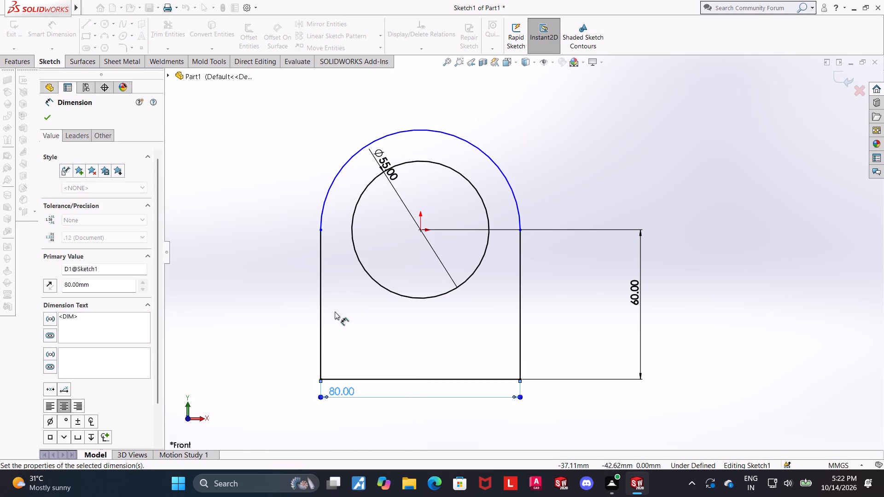
pyautogui.press('Escape')
# Make the top arc tangent to both vertical side lines and exit the sketch.
pyautogui.click(321, 212)
pyautogui.keyDown('ctrl'); pyautogui.click(322, 240); pyautogui.keyUp('ctrl')
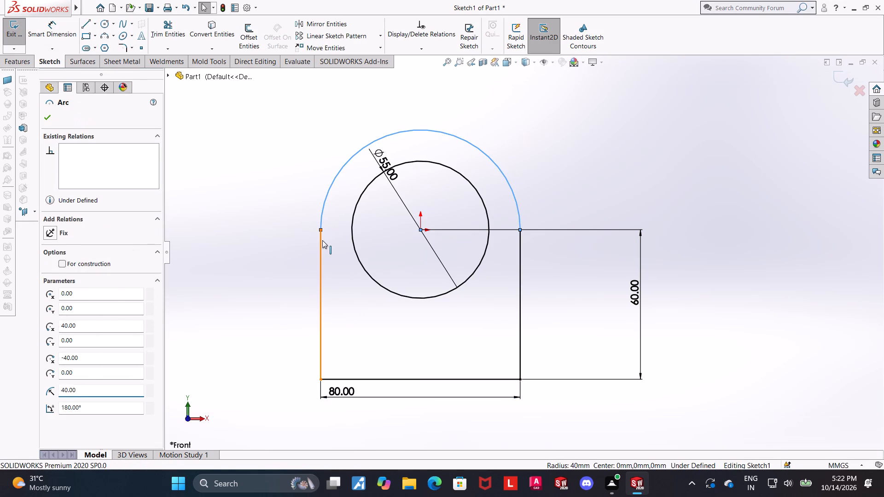
pyautogui.click(45, 284)
pyautogui.click(265, 282)
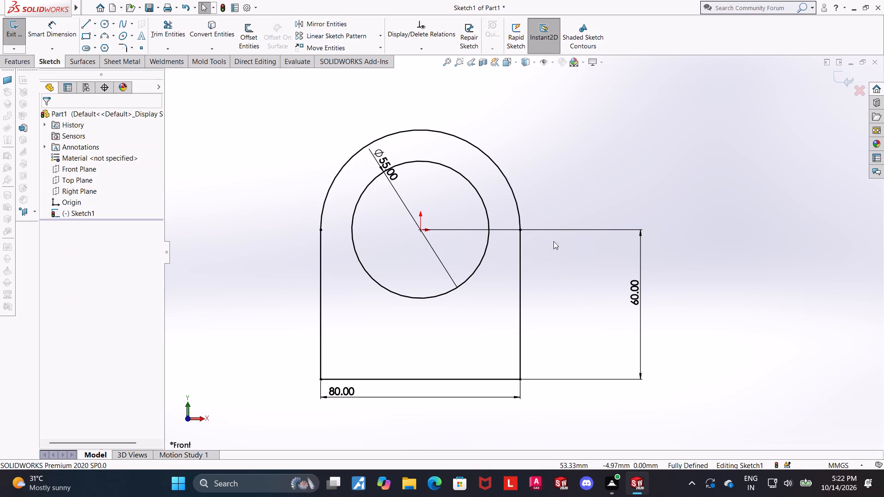
pyautogui.keyDown('ctrl'); pyautogui.click(518, 213); pyautogui.keyUp('ctrl')
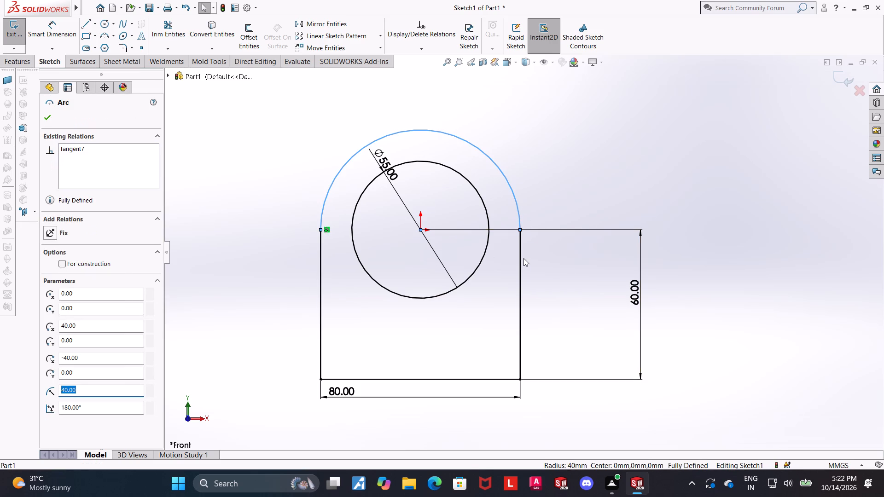
pyautogui.keyDown('ctrl'); pyautogui.click(520, 257); pyautogui.keyUp('ctrl')
pyautogui.click(52, 278)
pyautogui.press('Escape')
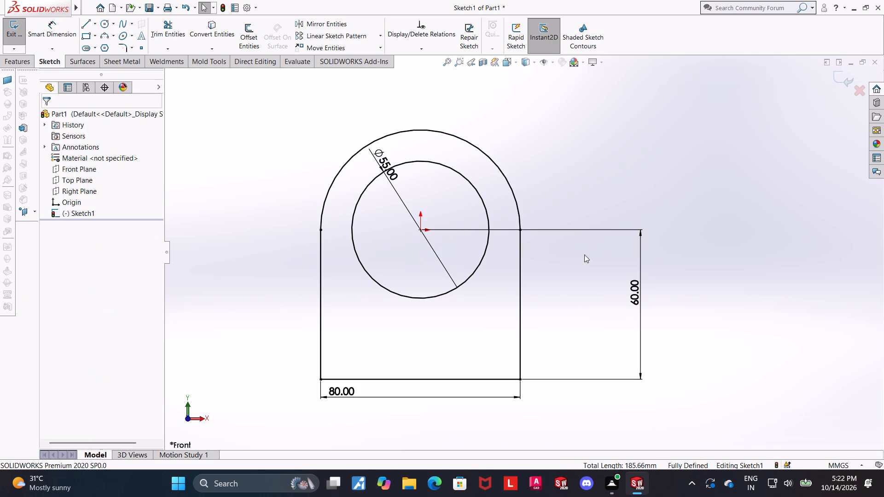
pyautogui.click(838, 79)
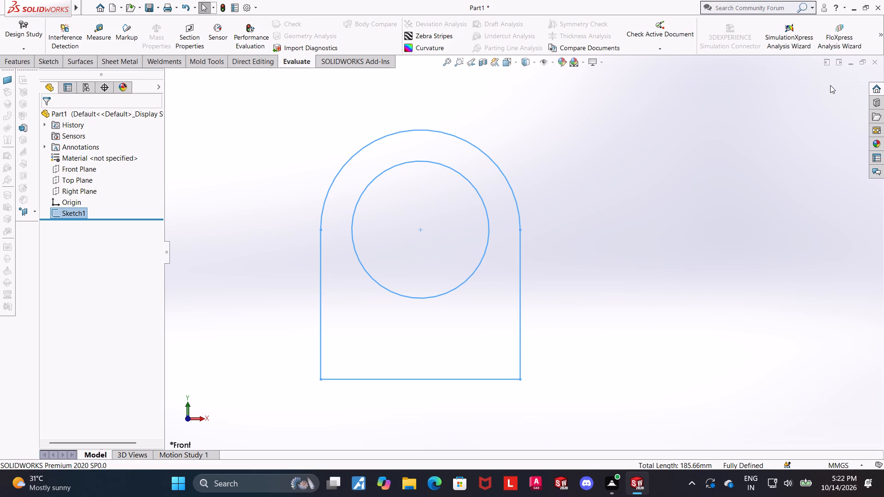
# Start a sheet metal Base Flange from the sketch and set its thickness to 1.5 mm.
pyautogui.click(19, 60)
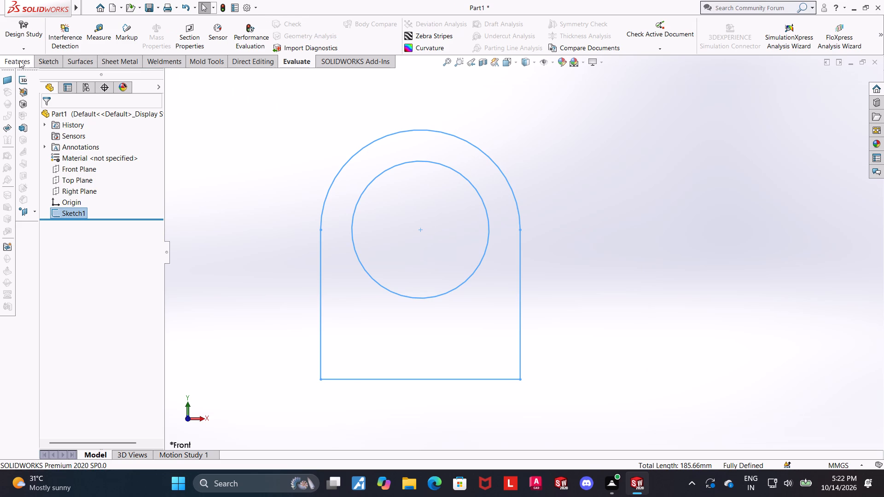
pyautogui.click(137, 58)
pyautogui.click(15, 36)
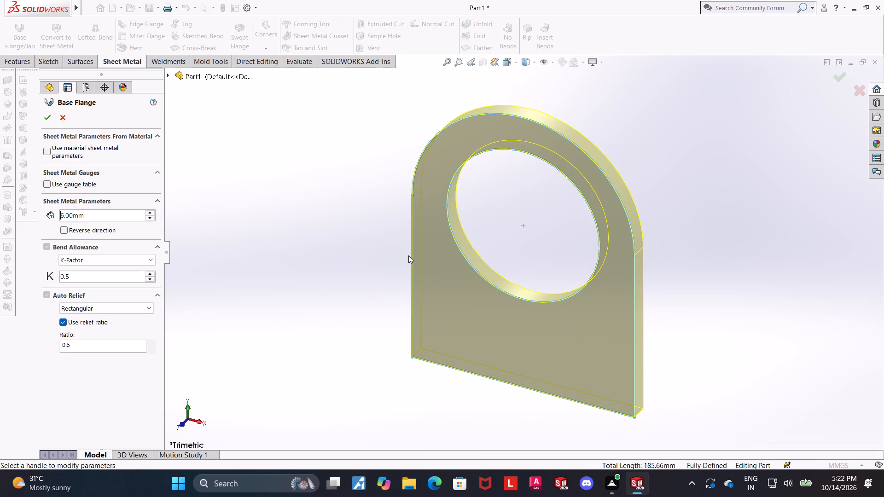
pyautogui.scroll(1, 409, 255)
pyautogui.scroll(-1, 613, 255)
pyautogui.scroll(2, 625, 252)
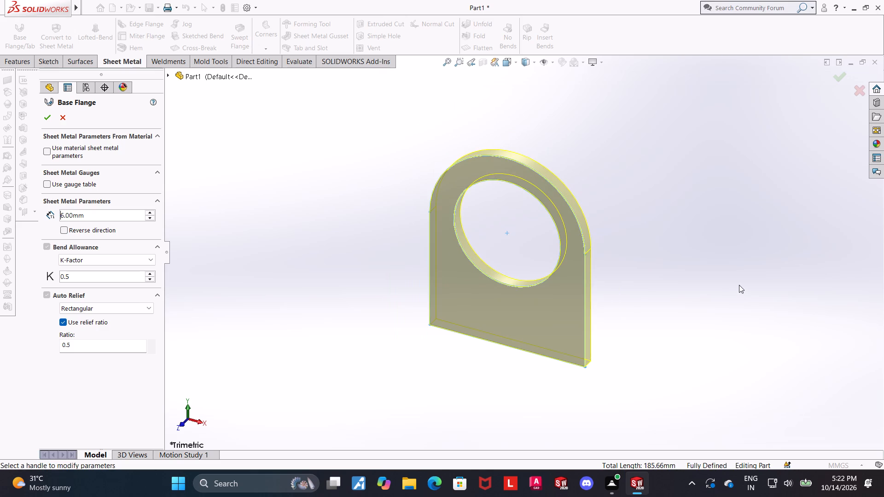
pyautogui.scroll(-1, 739, 281)
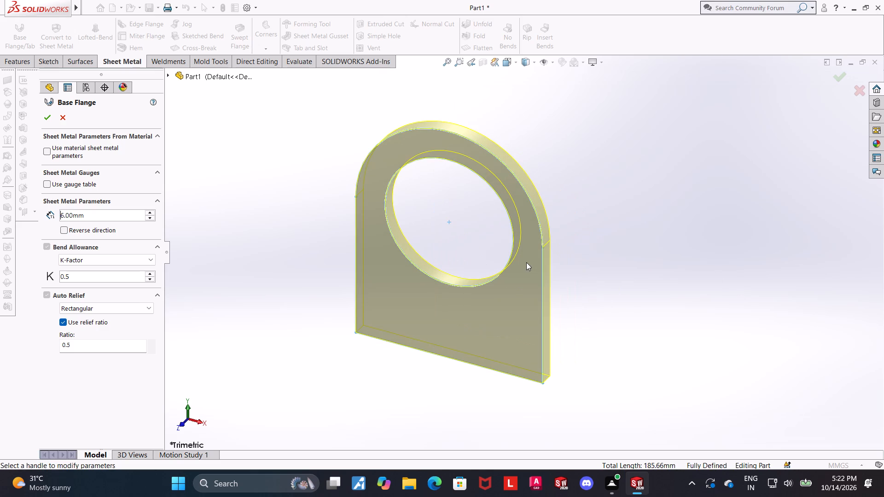
pyautogui.scroll(1, 528, 260)
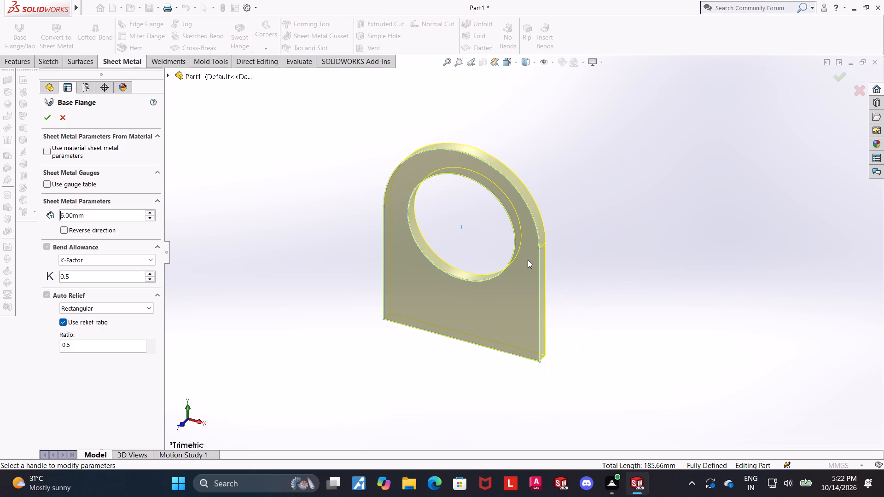
pyautogui.moveTo(102, 217); pyautogui.dragTo(0, 199)
pyautogui.write('1,5')
pyautogui.press('Return')
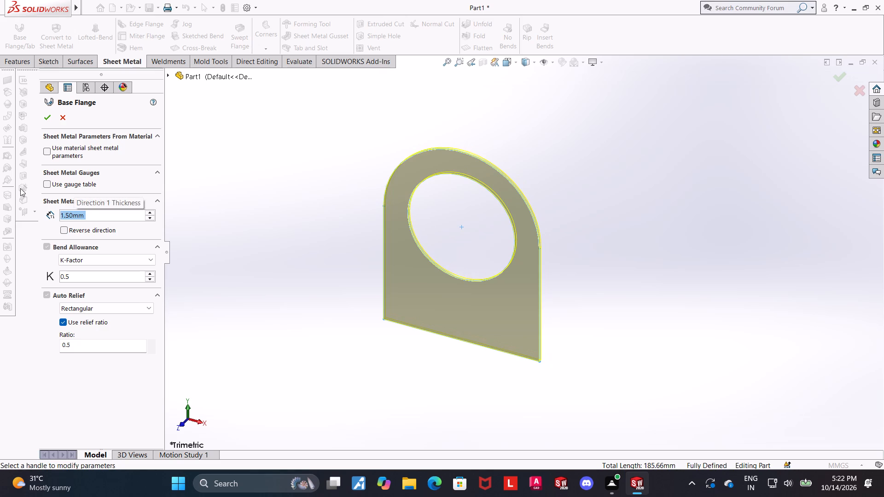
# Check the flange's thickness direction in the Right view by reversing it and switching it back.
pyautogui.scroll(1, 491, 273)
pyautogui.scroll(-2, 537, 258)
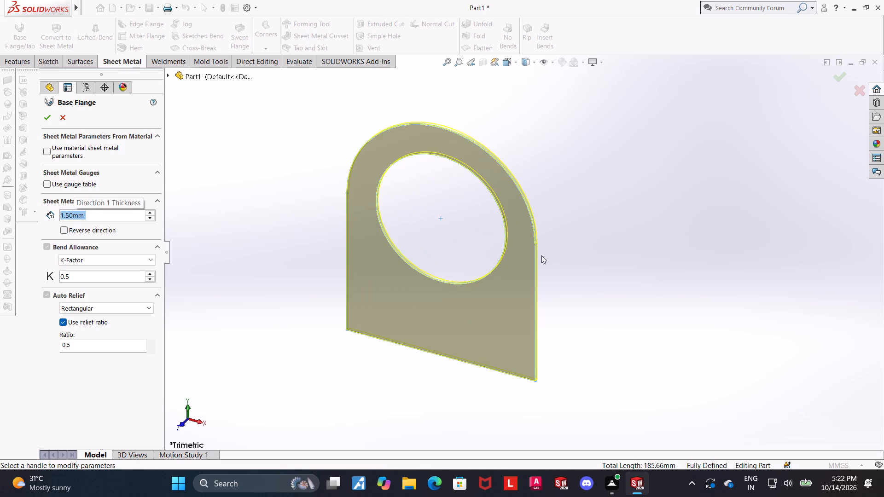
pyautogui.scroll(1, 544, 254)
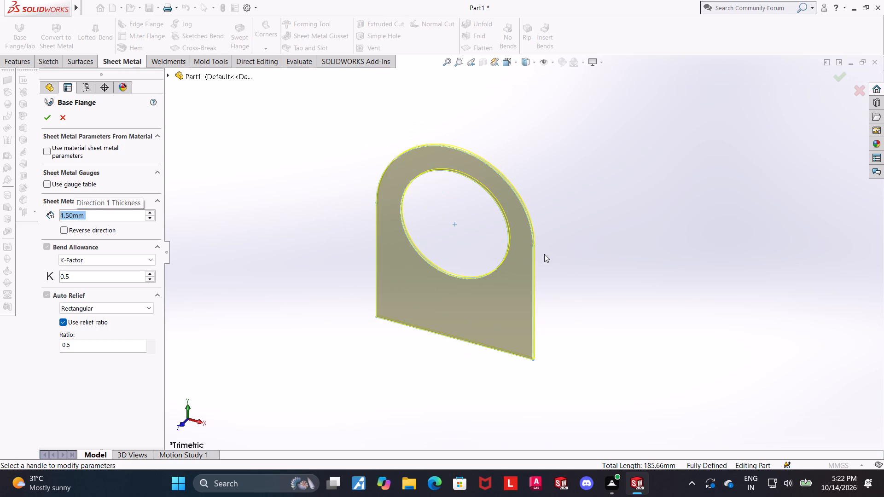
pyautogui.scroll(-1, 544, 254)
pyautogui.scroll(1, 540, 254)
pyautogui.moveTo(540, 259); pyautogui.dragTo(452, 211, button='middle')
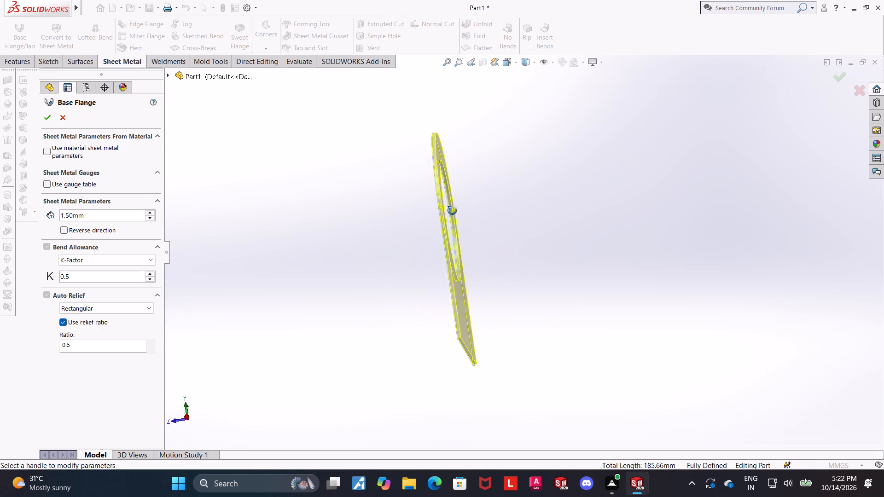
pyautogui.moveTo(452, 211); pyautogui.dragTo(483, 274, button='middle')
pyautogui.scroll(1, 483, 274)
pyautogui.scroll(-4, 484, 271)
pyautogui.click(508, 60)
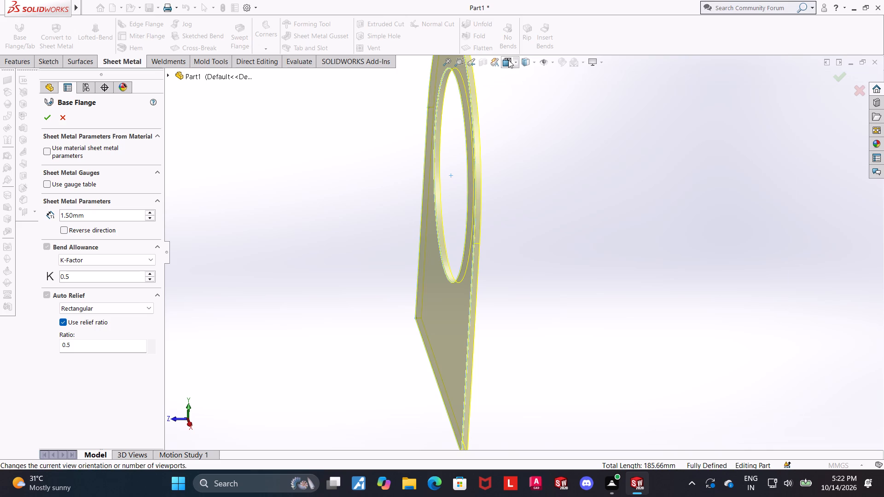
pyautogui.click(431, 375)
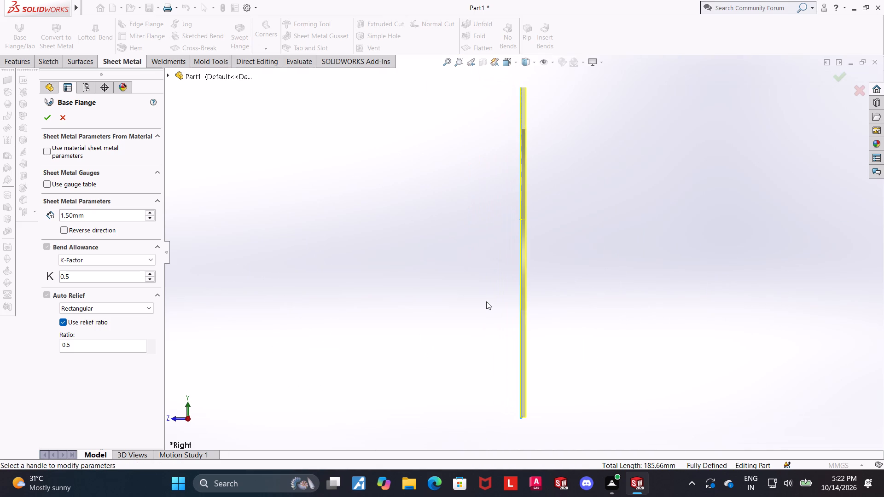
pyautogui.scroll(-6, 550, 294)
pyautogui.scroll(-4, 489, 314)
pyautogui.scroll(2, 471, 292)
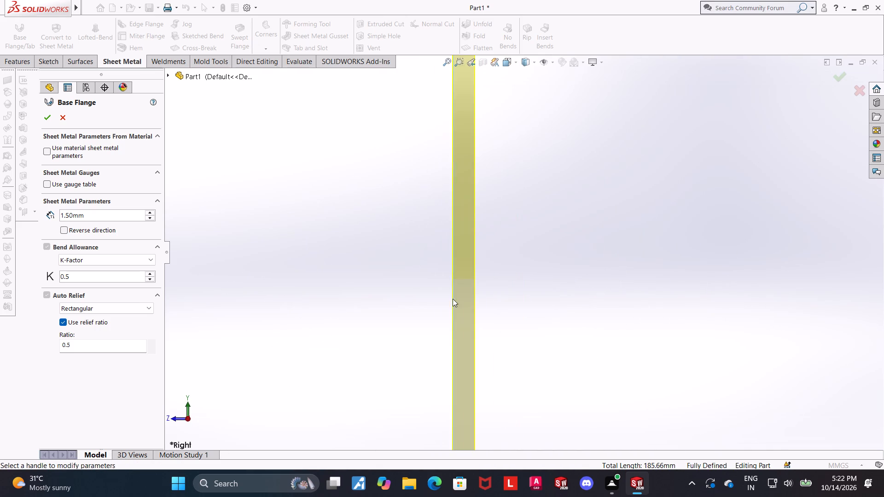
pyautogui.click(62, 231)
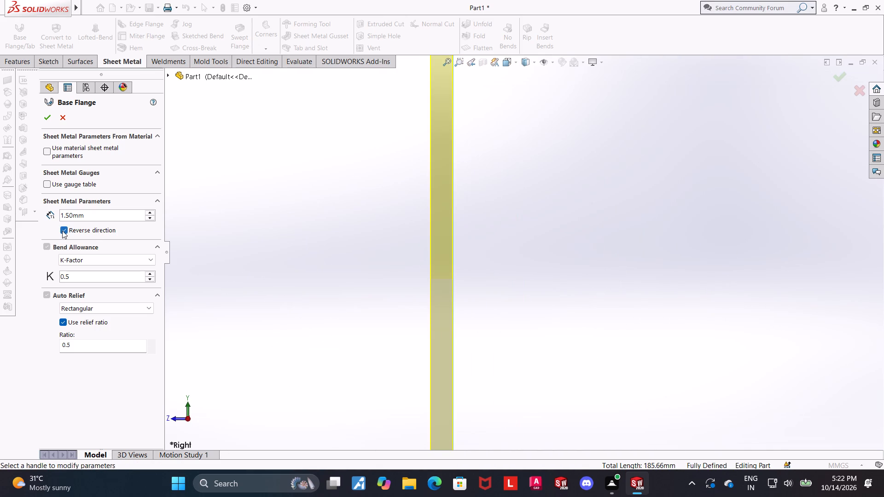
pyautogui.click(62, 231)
# Create the base flange with the thickness direction not reversed.
pyautogui.scroll(7, 378, 301)
pyautogui.moveTo(460, 298); pyautogui.dragTo(489, 308, button='middle')
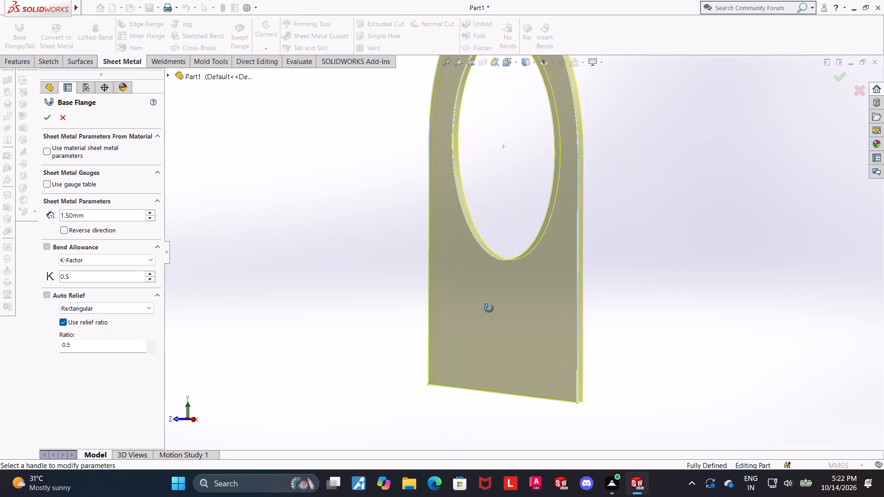
pyautogui.moveTo(489, 308); pyautogui.dragTo(499, 323, button='middle')
pyautogui.scroll(3, 499, 323)
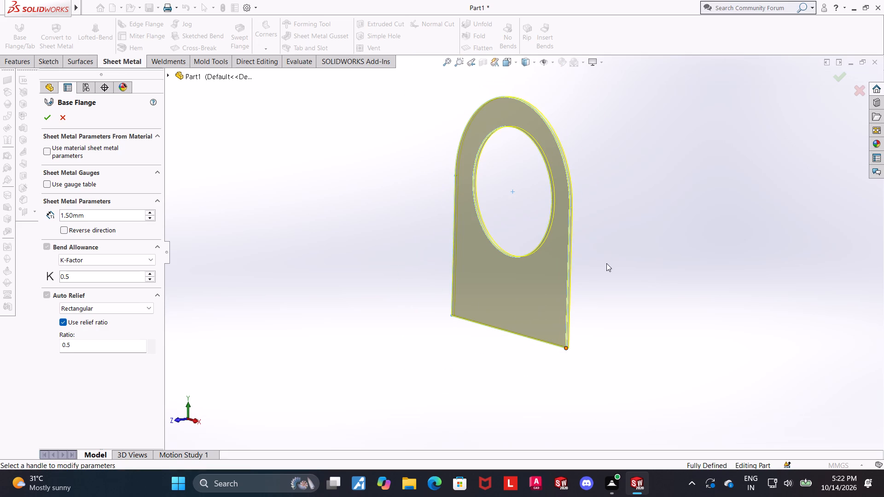
pyautogui.scroll(-2, 609, 205)
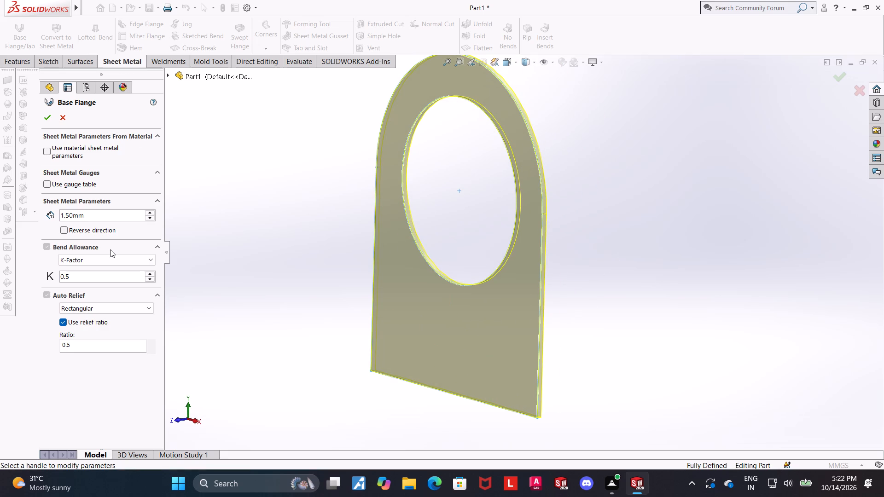
pyautogui.click(44, 119)
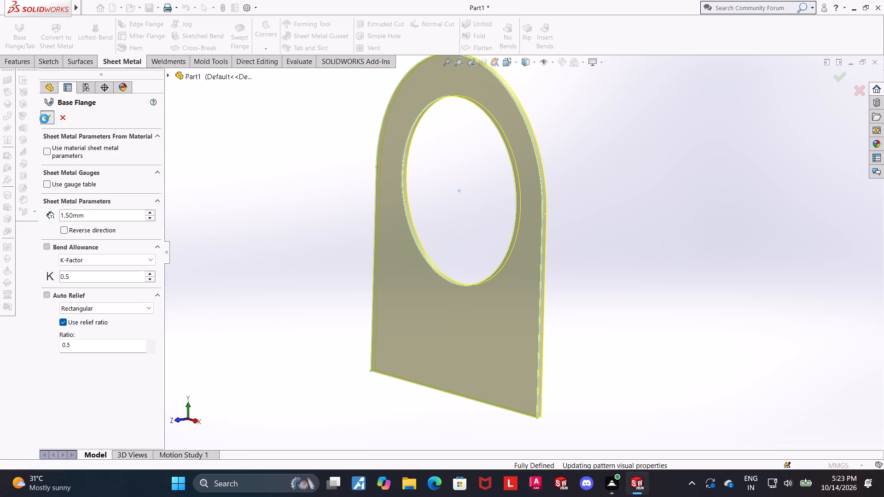
pyautogui.click(710, 363)
# Examine the finished base flange from several angles.
pyautogui.scroll(3, 651, 310)
pyautogui.scroll(-3, 562, 251)
pyautogui.moveTo(592, 284); pyautogui.dragTo(585, 282, button='middle')
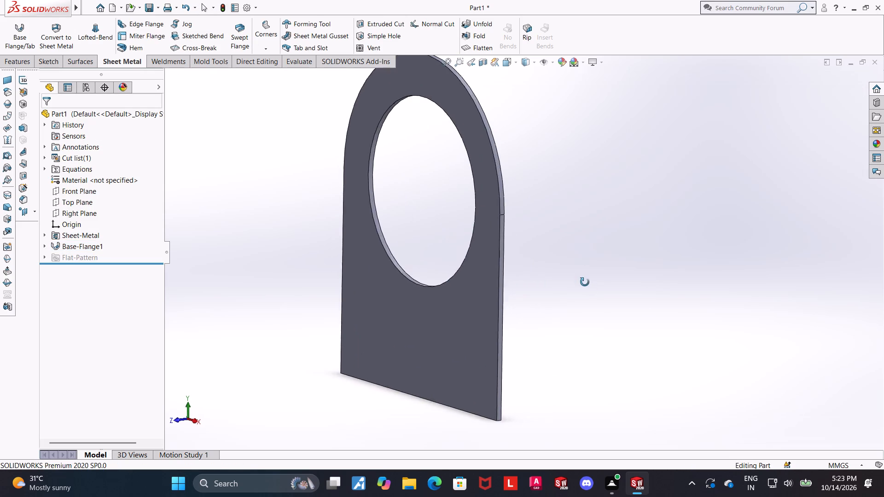
pyautogui.moveTo(585, 282); pyautogui.dragTo(576, 244, button='middle')
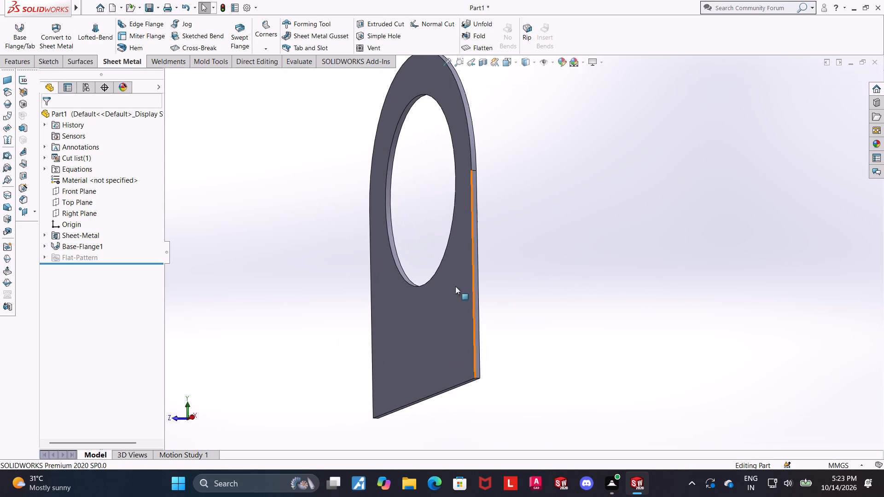
pyautogui.scroll(1, 480, 330)
pyautogui.moveTo(473, 306); pyautogui.dragTo(496, 348, button='middle')
pyautogui.scroll(3, 496, 346)
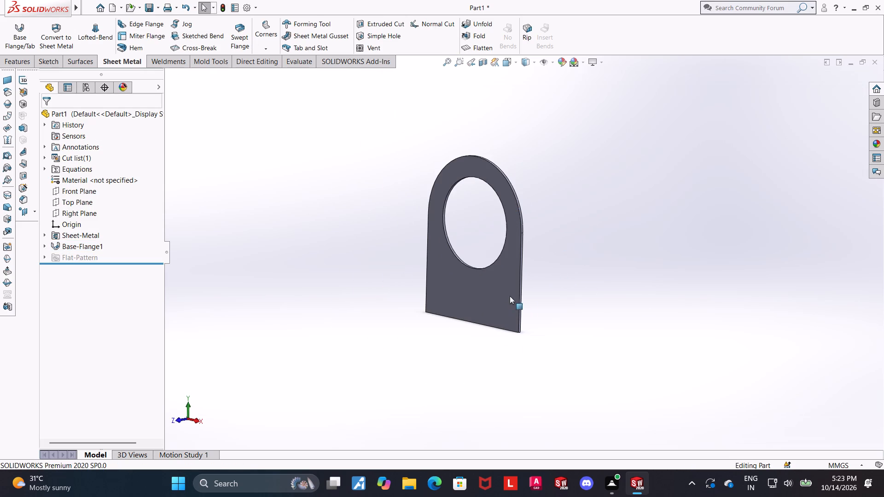
pyautogui.scroll(-2, 537, 251)
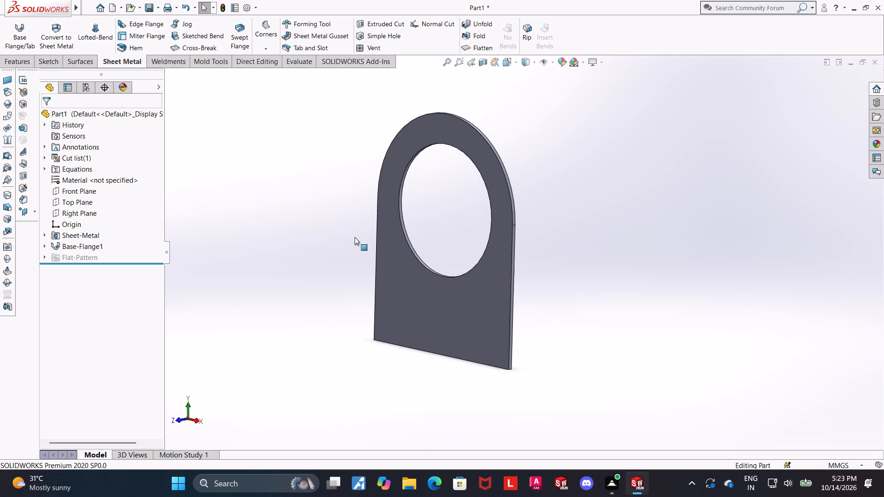
# Start an edge flange at 90 degrees along the plate's straight bottom edge, pulled out to about 36 mm toward +Z.
pyautogui.click(137, 18)
pyautogui.moveTo(695, 374); pyautogui.dragTo(656, 323, button='middle')
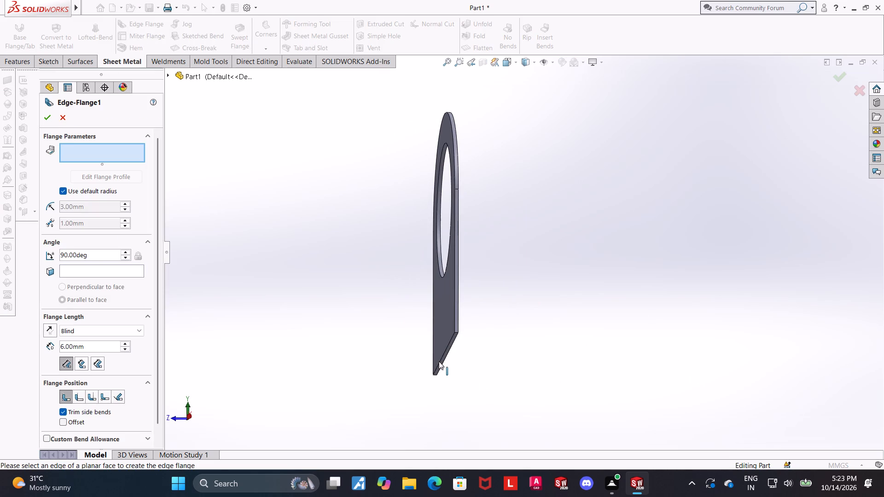
pyautogui.click(440, 361)
pyautogui.moveTo(353, 359); pyautogui.dragTo(357, 360, button='middle')
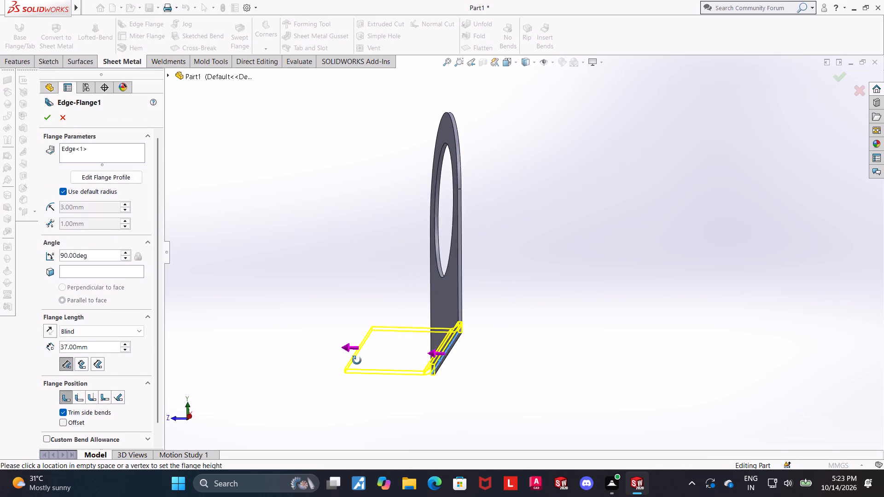
pyautogui.moveTo(357, 360); pyautogui.dragTo(383, 377, button='middle')
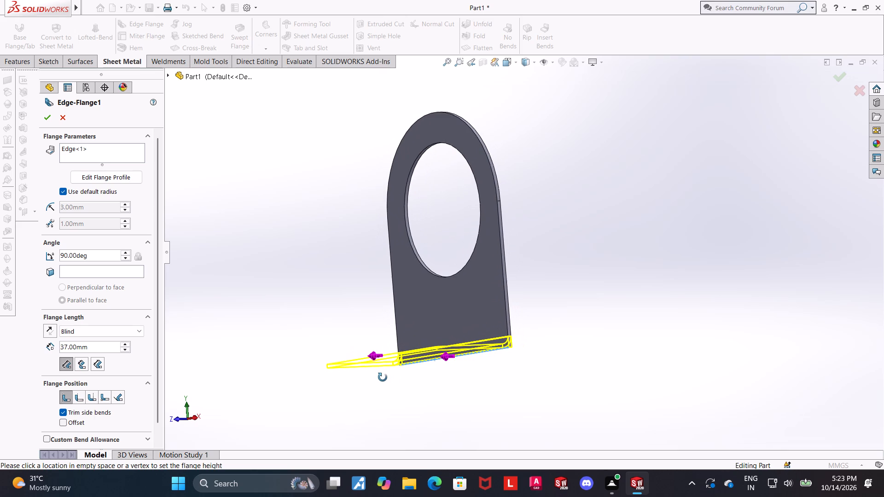
pyautogui.moveTo(383, 377); pyautogui.dragTo(379, 379, button='middle')
pyautogui.click(379, 377)
pyautogui.moveTo(590, 338); pyautogui.dragTo(580, 378, button='middle')
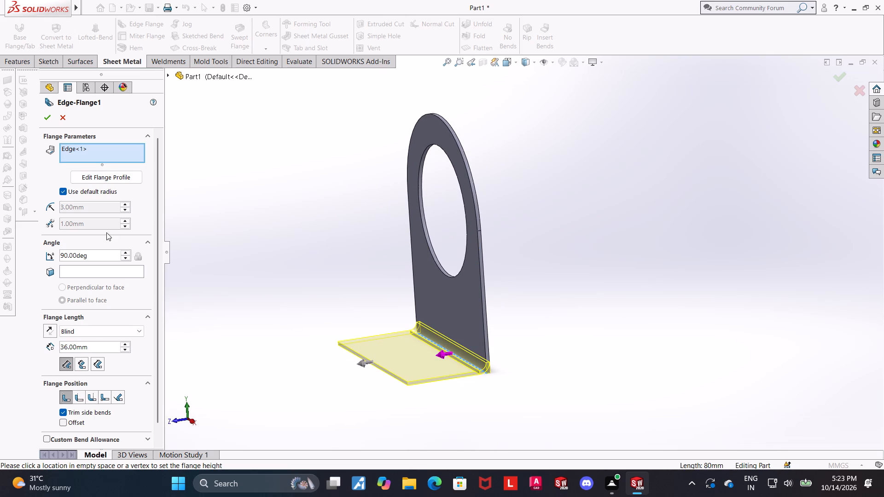
pyautogui.scroll(1, 594, 342)
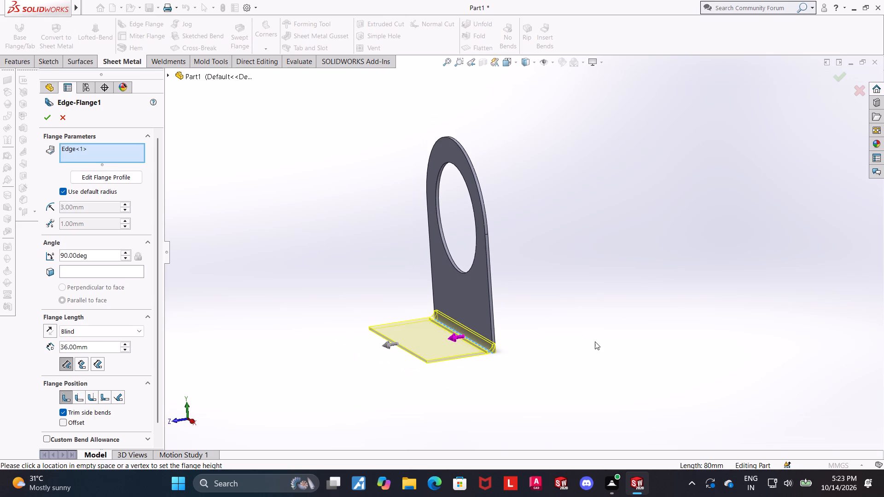
pyautogui.scroll(-1, 595, 341)
pyautogui.moveTo(549, 342); pyautogui.dragTo(572, 385, button='middle')
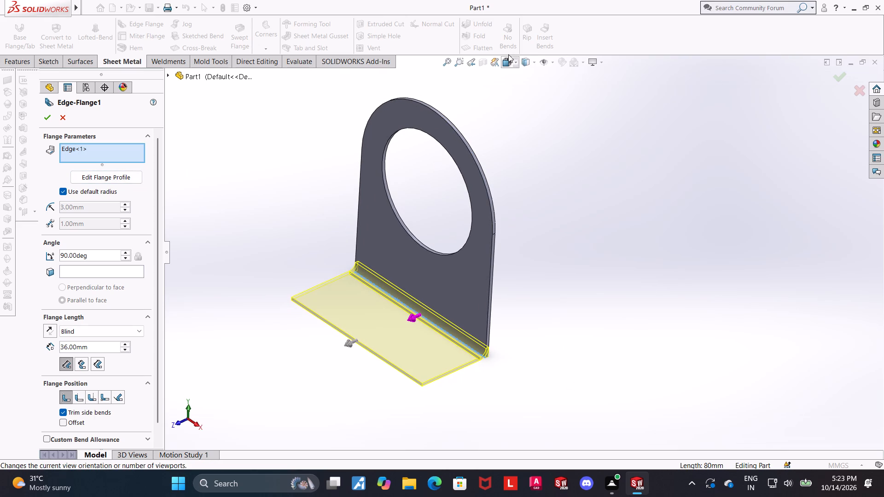
# Edit the edge flange's profile and dimension its long outer line 30 mm from the plate's far face edge.
pyautogui.click(510, 67)
pyautogui.click(431, 247)
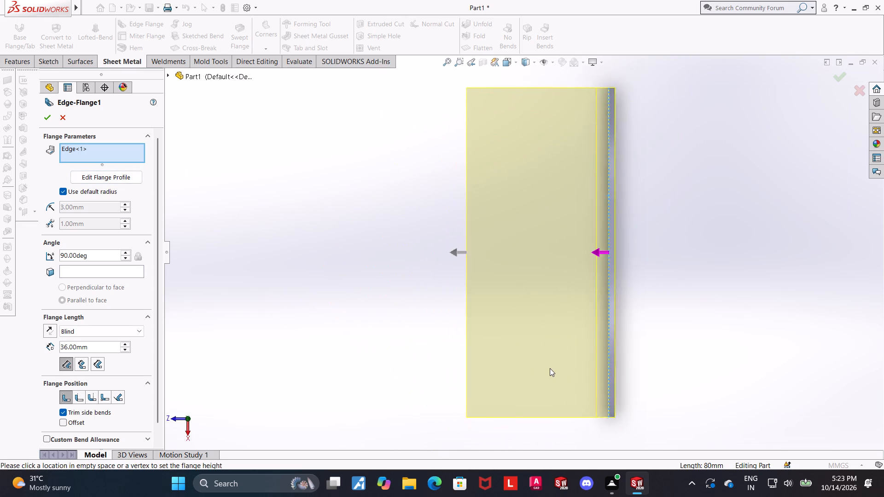
pyautogui.scroll(1, 550, 368)
pyautogui.click(105, 172)
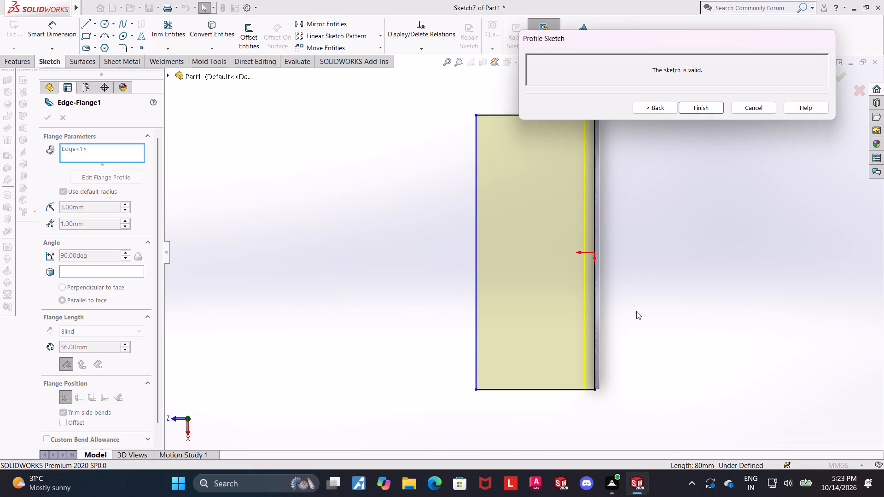
pyautogui.moveTo(746, 41); pyautogui.dragTo(366, 54)
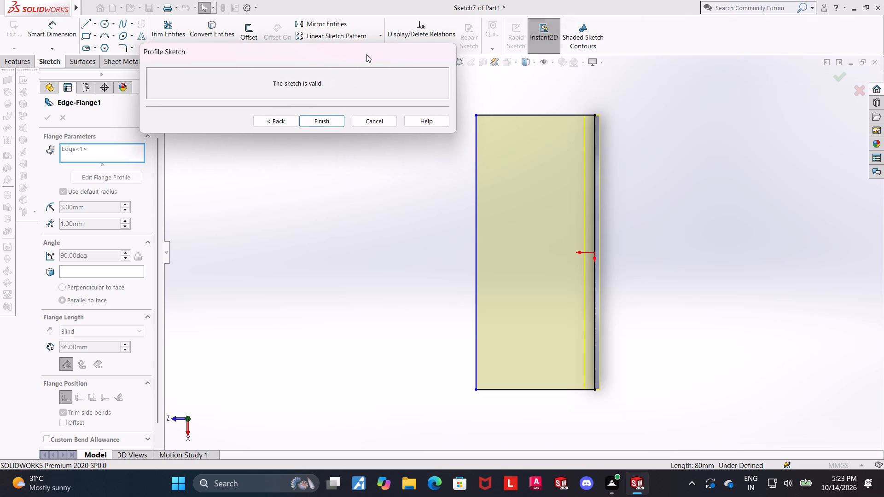
pyautogui.moveTo(366, 54); pyautogui.dragTo(366, 54)
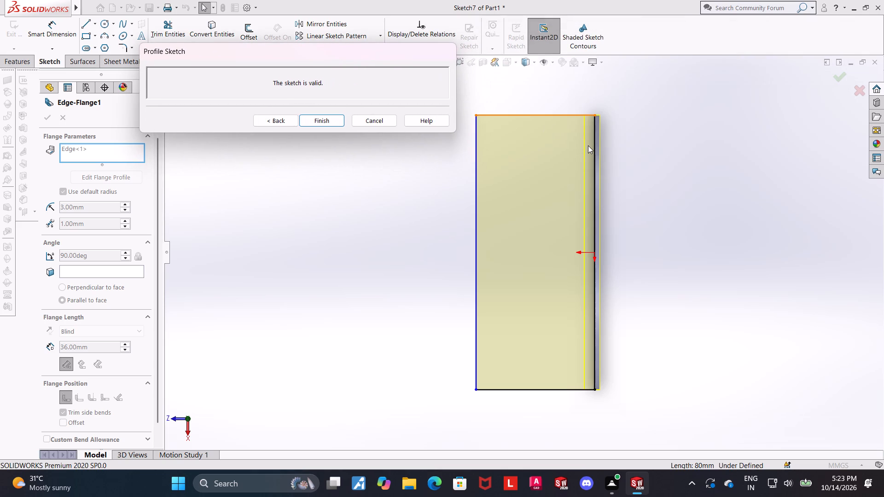
pyautogui.click(64, 34)
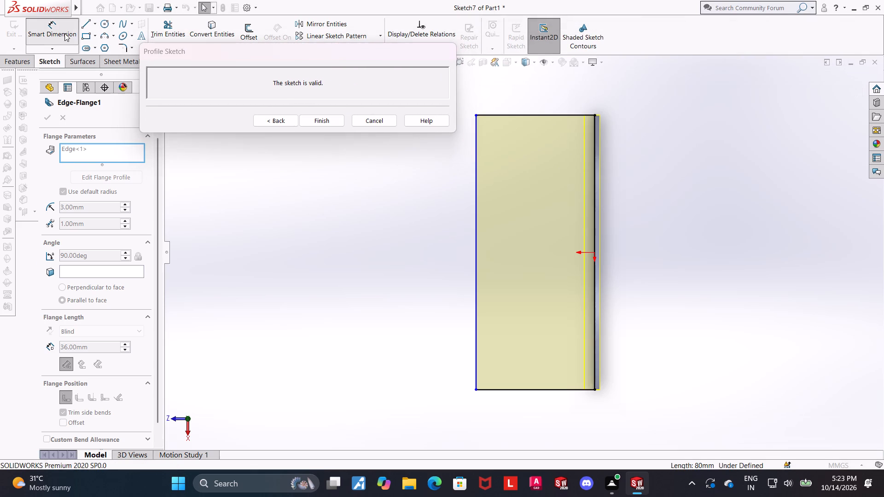
pyautogui.click(475, 247)
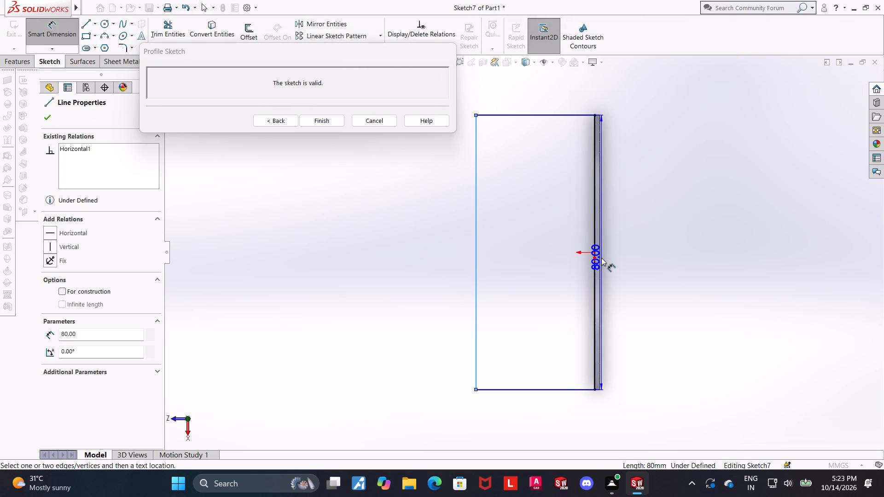
pyautogui.click(601, 258)
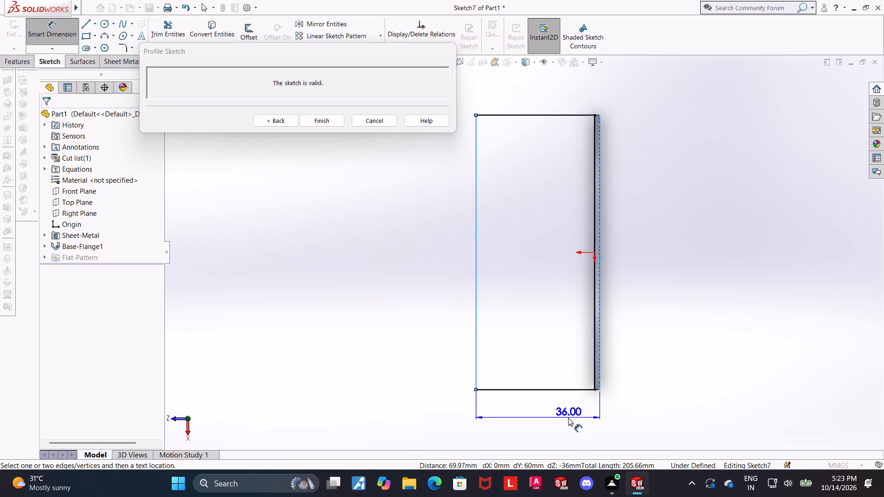
pyautogui.click(568, 418)
pyautogui.press('3')
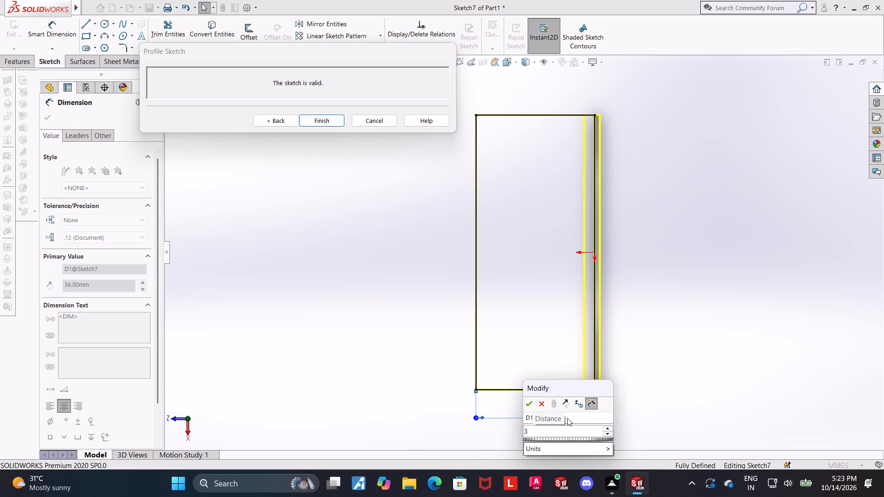
pyautogui.press('0')
pyautogui.press('Return')
pyautogui.press('Return')
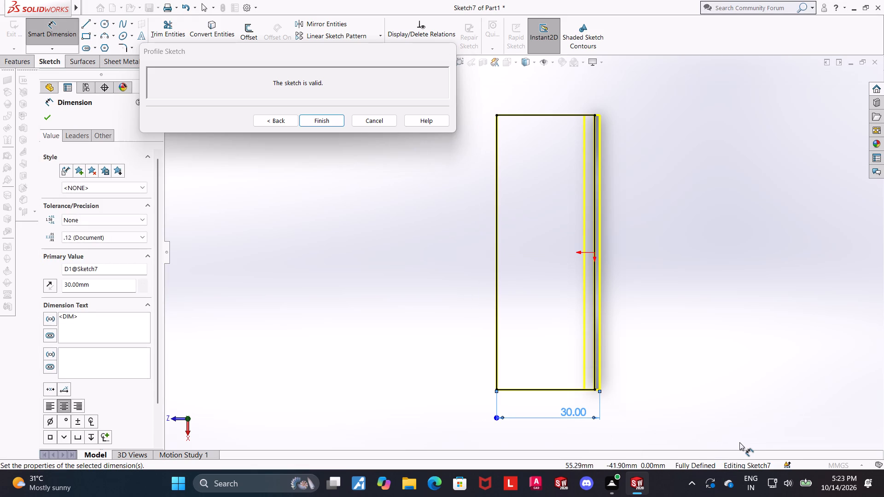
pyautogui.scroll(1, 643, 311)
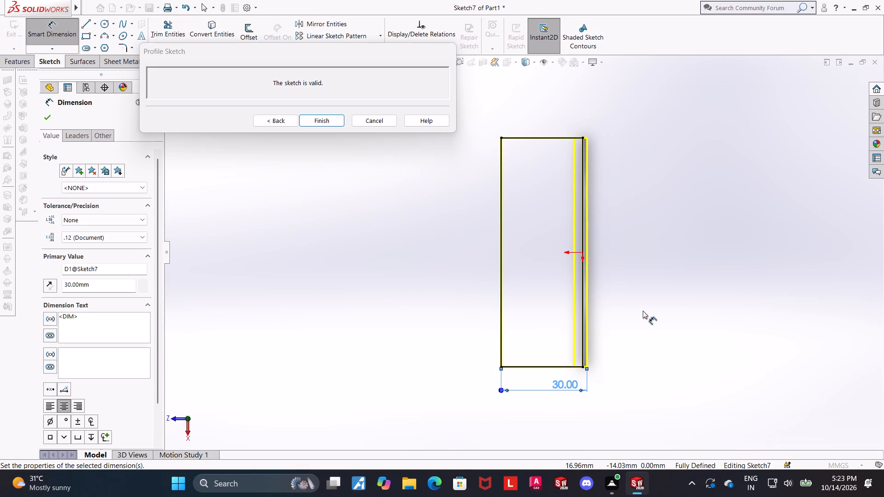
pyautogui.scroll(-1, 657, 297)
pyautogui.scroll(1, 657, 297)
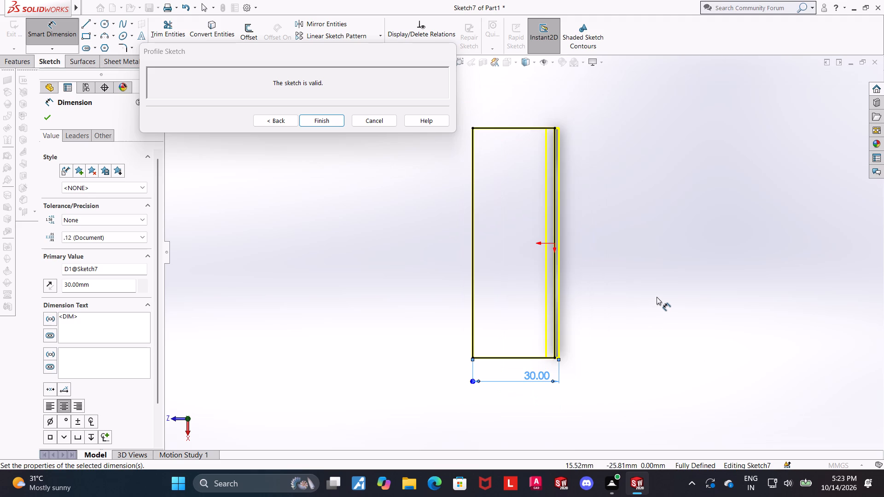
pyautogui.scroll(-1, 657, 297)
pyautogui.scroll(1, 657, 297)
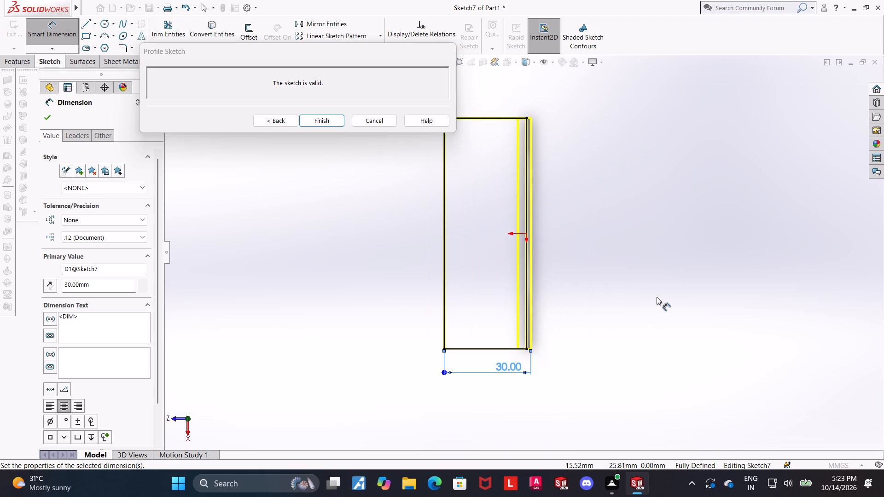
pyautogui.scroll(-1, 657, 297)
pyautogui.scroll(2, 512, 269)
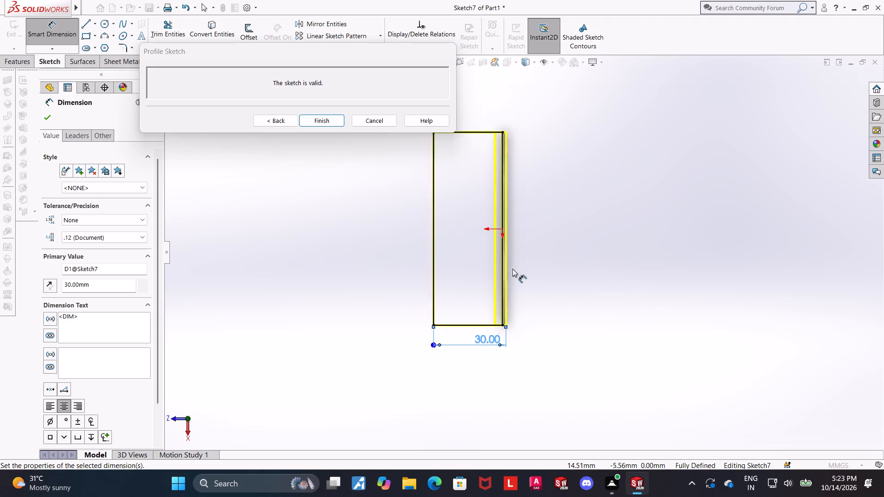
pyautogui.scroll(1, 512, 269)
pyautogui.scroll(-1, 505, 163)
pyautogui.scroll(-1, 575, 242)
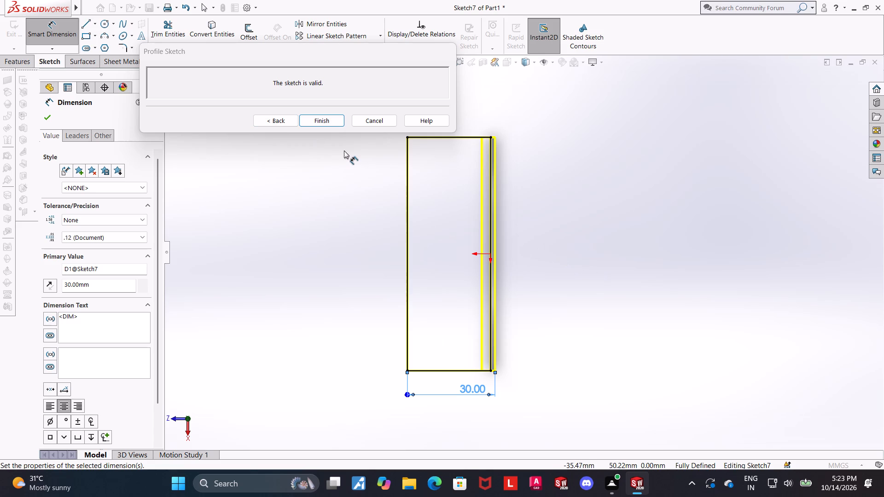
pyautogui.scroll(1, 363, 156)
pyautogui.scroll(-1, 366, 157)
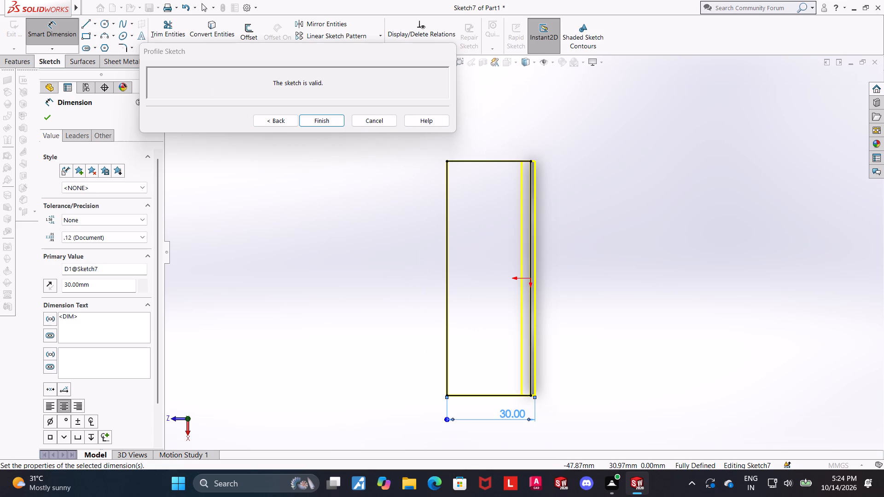
# Round the two outer corners of the flange profile with 10 mm sketch fillets.
pyautogui.click(121, 49)
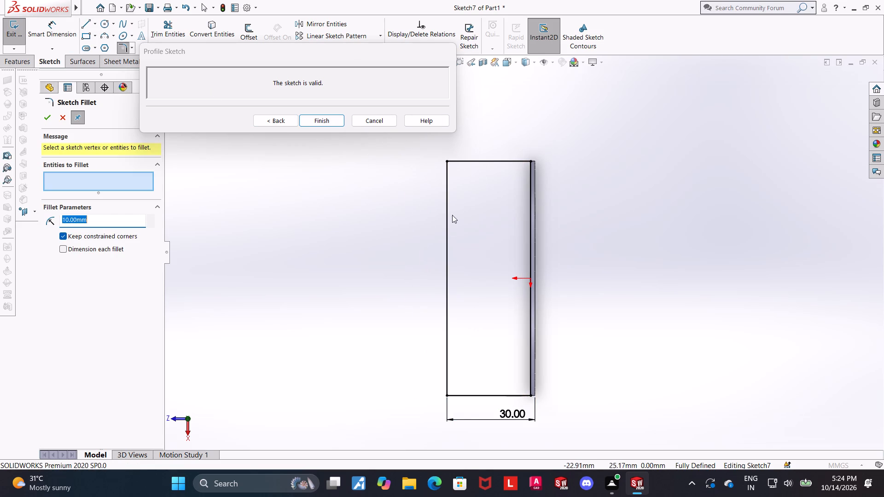
pyautogui.scroll(1, 470, 270)
pyautogui.scroll(-1, 471, 270)
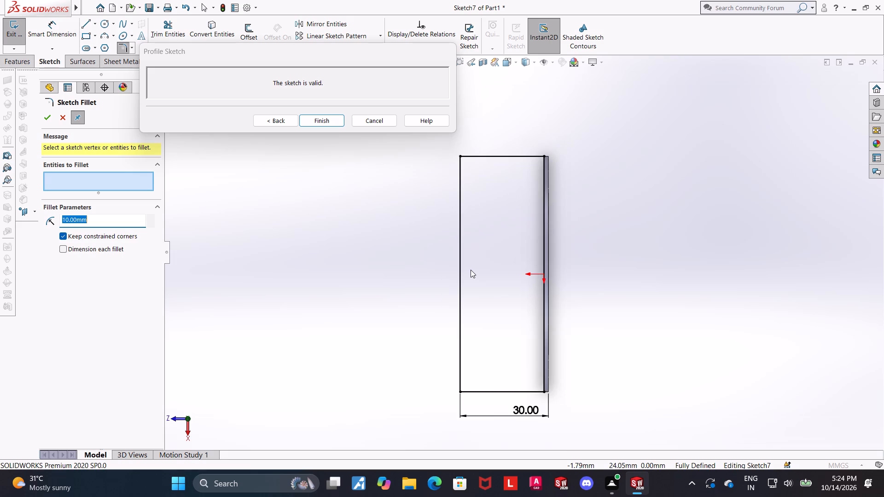
pyautogui.scroll(1, 471, 263)
pyautogui.scroll(-1, 471, 257)
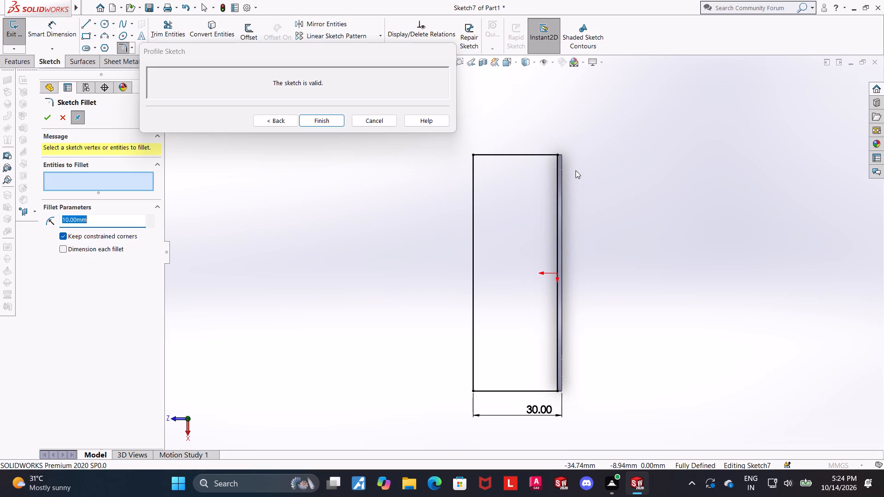
pyautogui.click(475, 153)
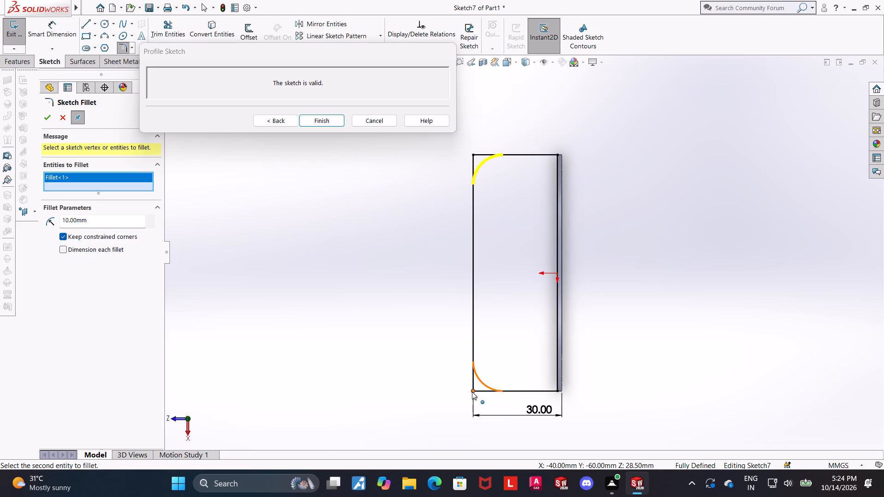
pyautogui.click(472, 392)
pyautogui.click(47, 122)
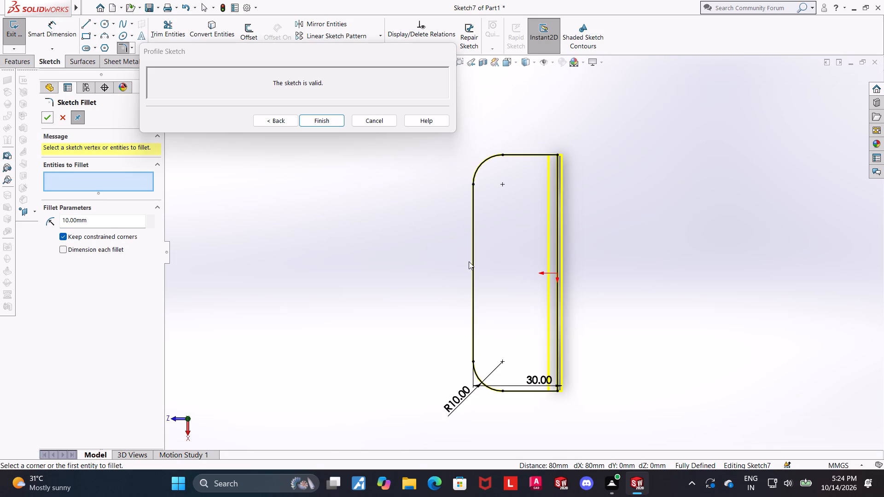
pyautogui.scroll(1, 628, 293)
pyautogui.scroll(-1, 628, 294)
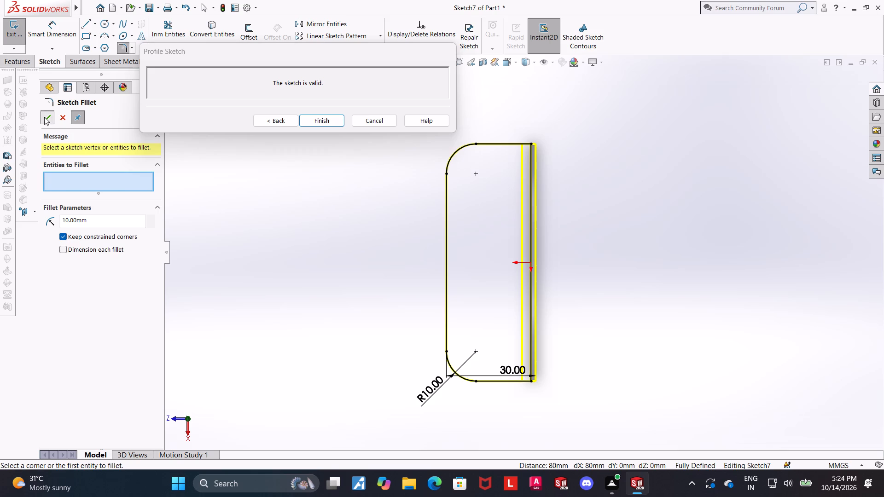
pyautogui.click(44, 117)
# Sketch a circle in the flange profile, centred on the centre point of the corner fillet carrying the R10 dimension.
pyautogui.scroll(1, 592, 286)
pyautogui.scroll(-1, 577, 294)
pyautogui.scroll(-1, 582, 257)
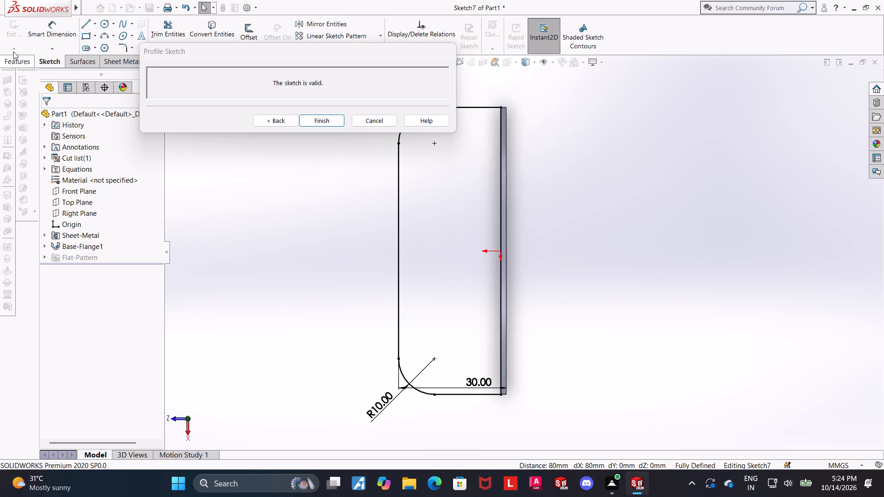
pyautogui.click(103, 21)
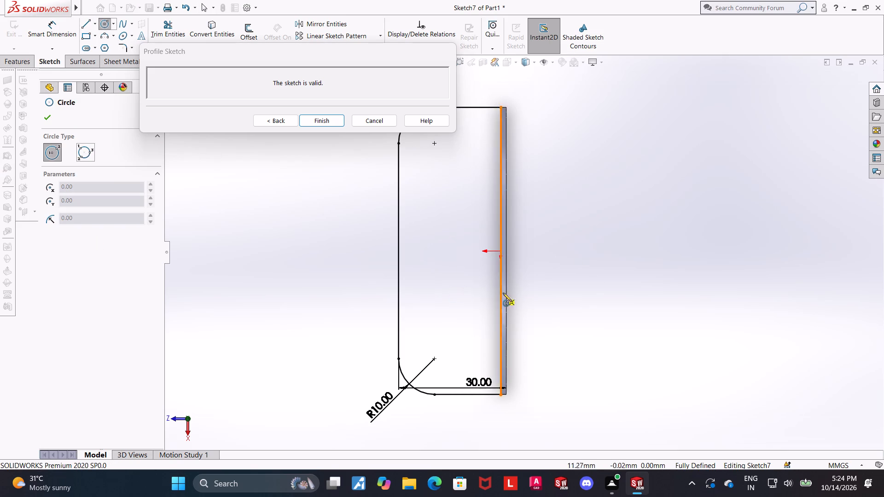
pyautogui.click(434, 360)
pyautogui.click(450, 351)
pyautogui.press('Escape')
# Dimension the circle at the R10 corner fillet's centre to a diameter of 6.5 mm.
pyautogui.click(58, 27)
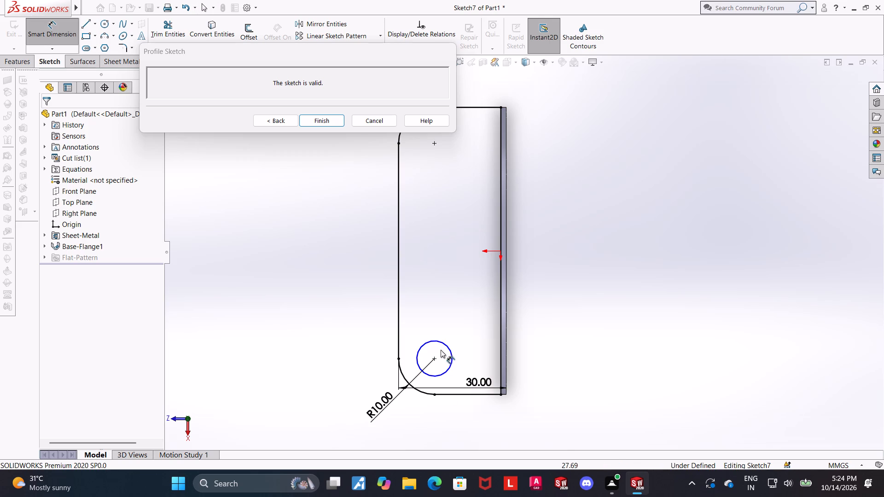
pyautogui.click(442, 344)
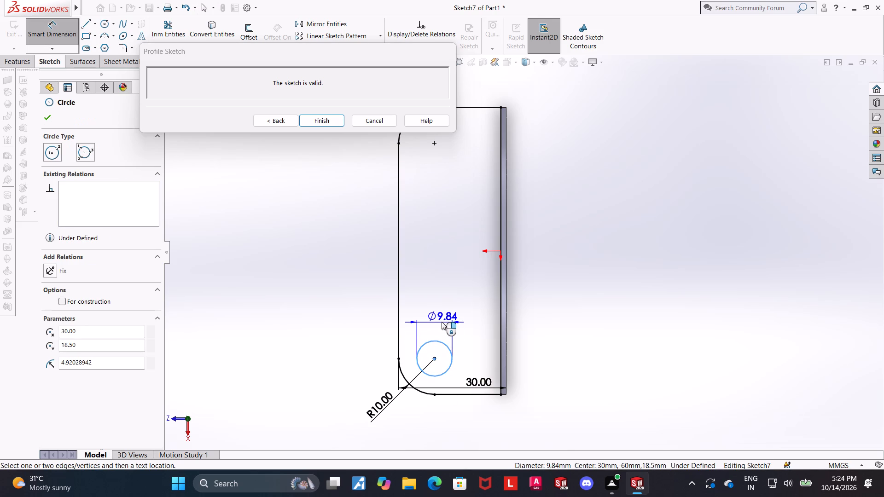
pyautogui.click(442, 317)
pyautogui.press('6')
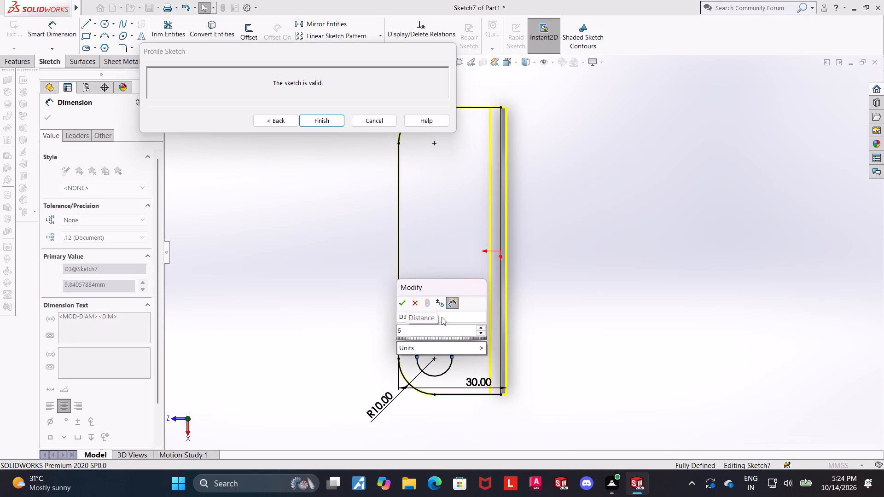
pyautogui.write('.5')
pyautogui.press('Return')
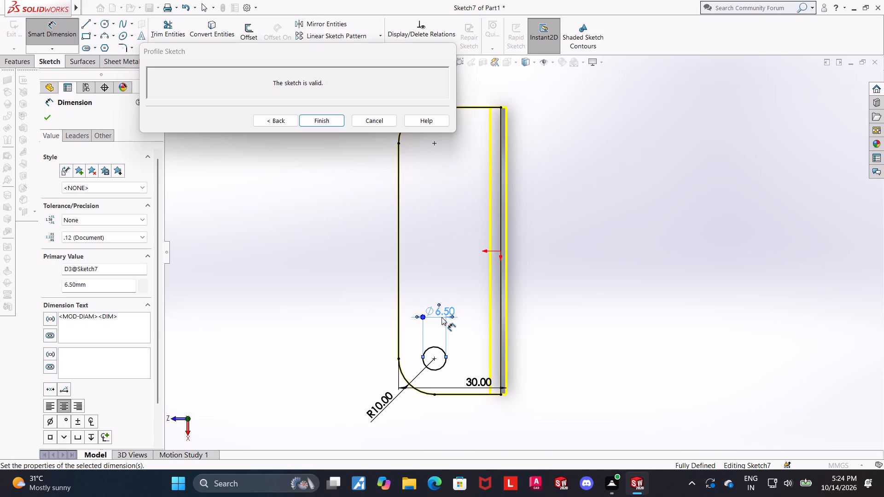
pyautogui.scroll(1, 481, 361)
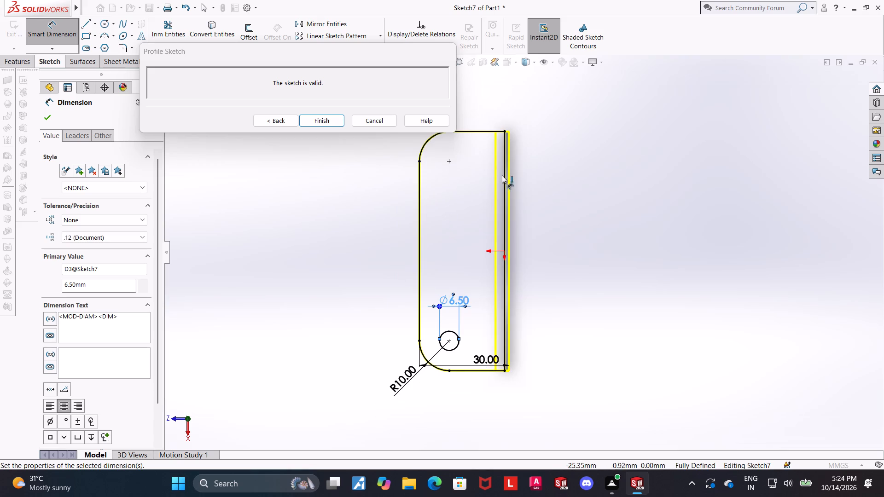
pyautogui.scroll(-1, 509, 175)
pyautogui.click(358, 191)
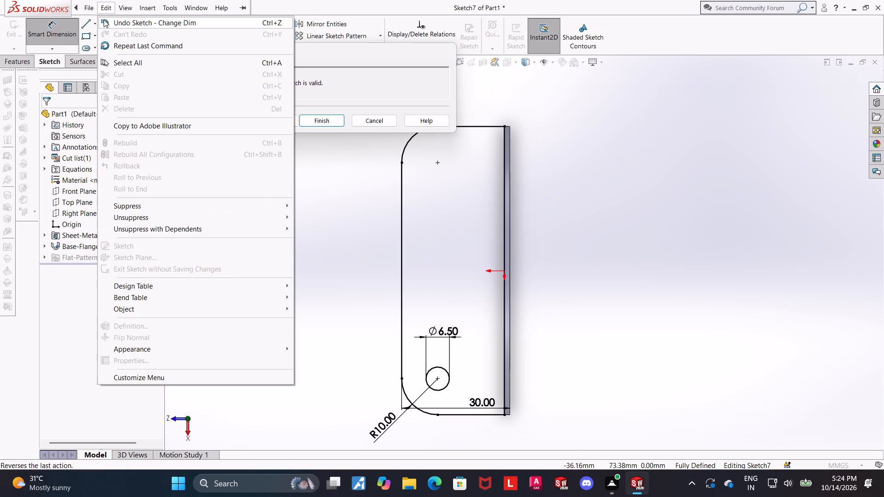
pyautogui.click(326, 222)
# Sketch a second circle centred on the other corner fillet's centre point and make it equal to the 6.5 mm circle.
pyautogui.click(105, 26)
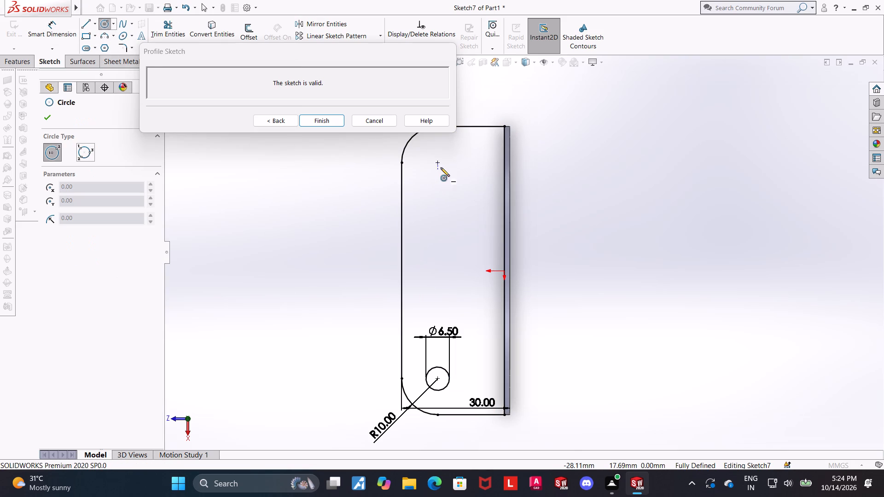
pyautogui.click(439, 162)
pyautogui.click(447, 169)
pyautogui.press('Escape')
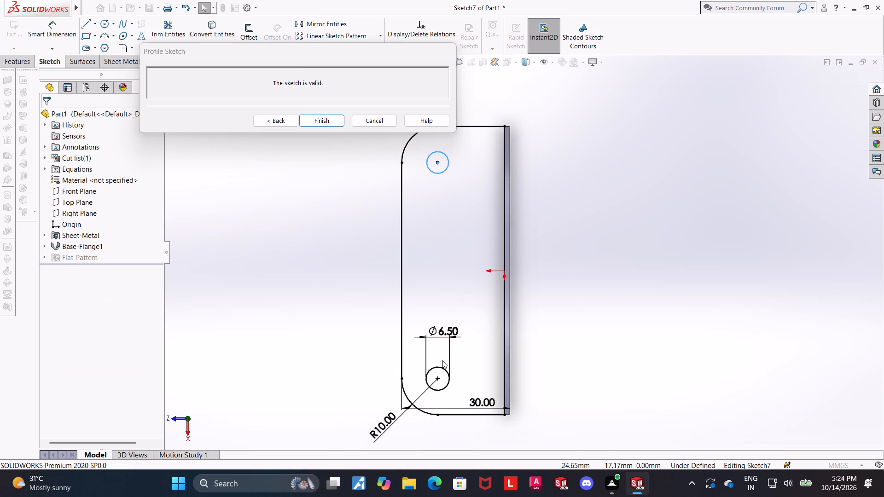
pyautogui.click(443, 367)
pyautogui.keyDown('ctrl'); pyautogui.click(440, 174); pyautogui.keyUp('ctrl')
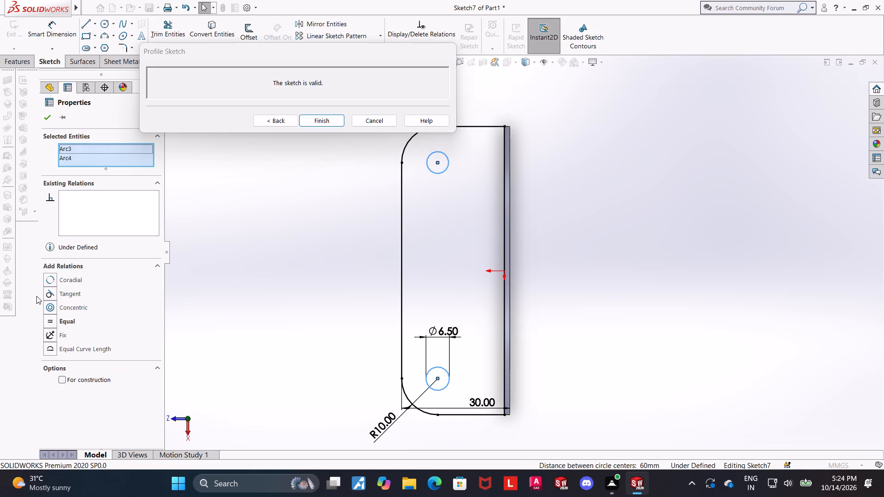
pyautogui.click(49, 322)
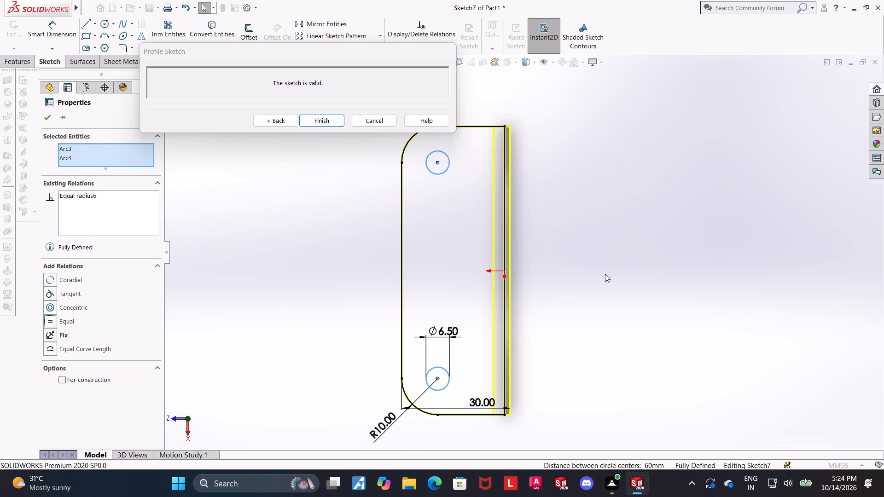
pyautogui.press('Escape')
# Finish the flange profile sketch to create the bottom edge flange with its two holes.
pyautogui.scroll(2, 608, 245)
pyautogui.scroll(-1, 608, 245)
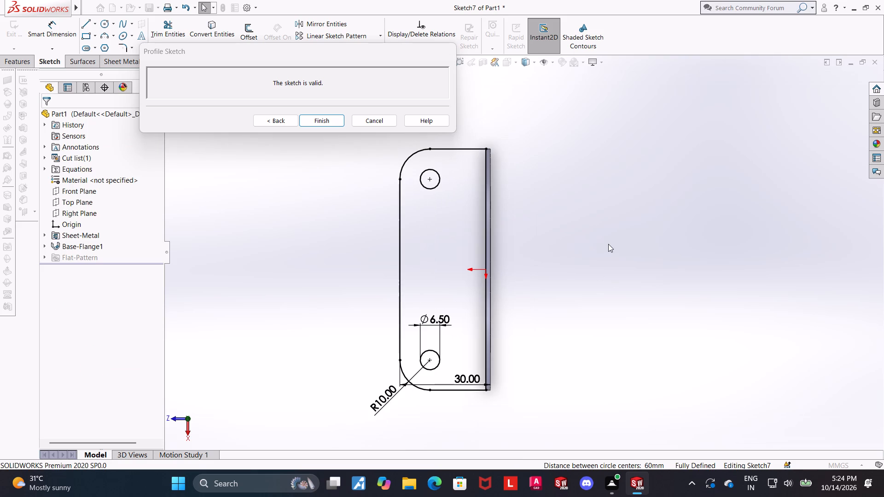
pyautogui.scroll(-1, 608, 244)
pyautogui.scroll(1, 608, 243)
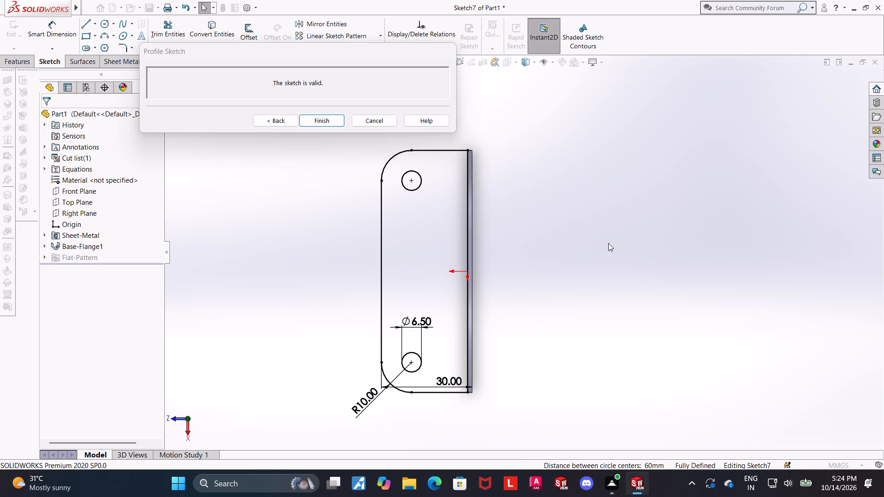
pyautogui.scroll(-1, 608, 243)
pyautogui.scroll(2, 608, 243)
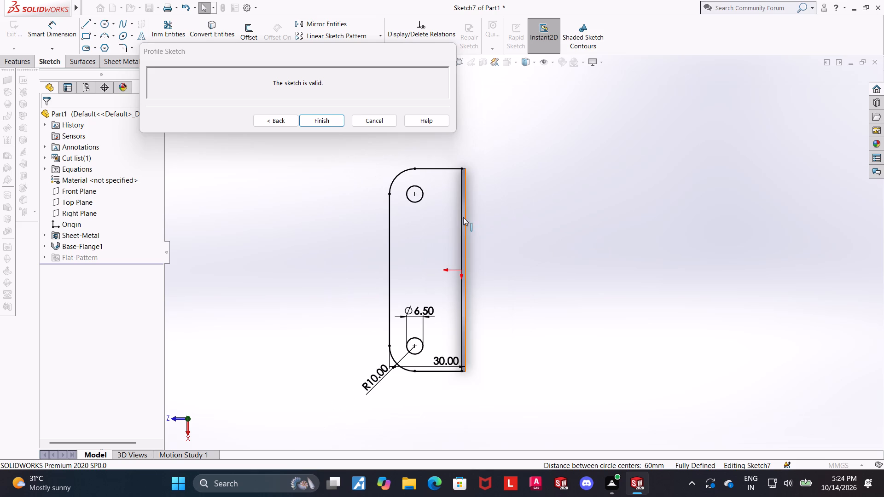
pyautogui.click(314, 122)
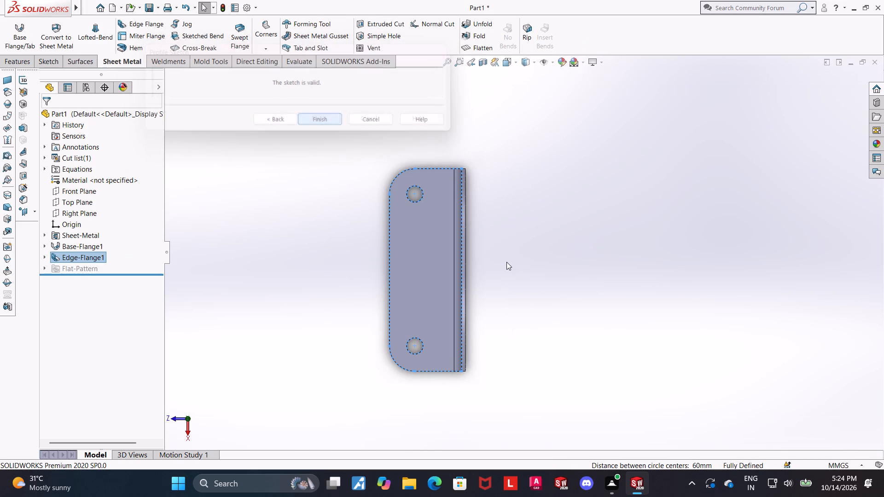
# Edit the bottom edge flange to override the default bend radius with 1.5 mm.
pyautogui.scroll(4, 496, 306)
pyautogui.moveTo(497, 301); pyautogui.dragTo(509, 199, button='middle')
pyautogui.scroll(1, 556, 243)
pyautogui.scroll(-4, 556, 245)
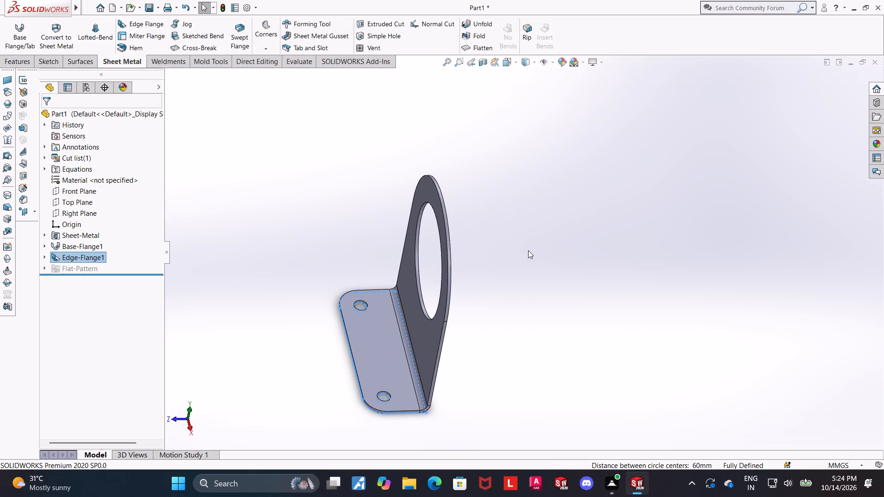
pyautogui.click(84, 254)
pyautogui.click(92, 226)
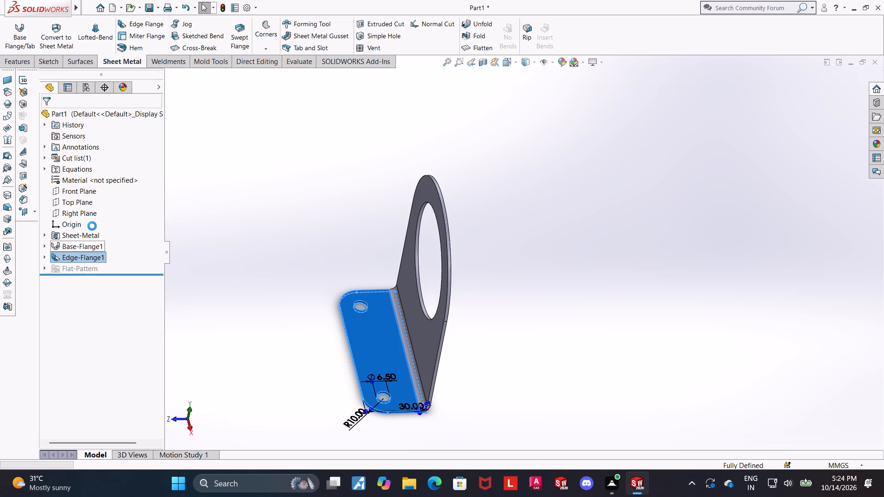
pyautogui.click(61, 190)
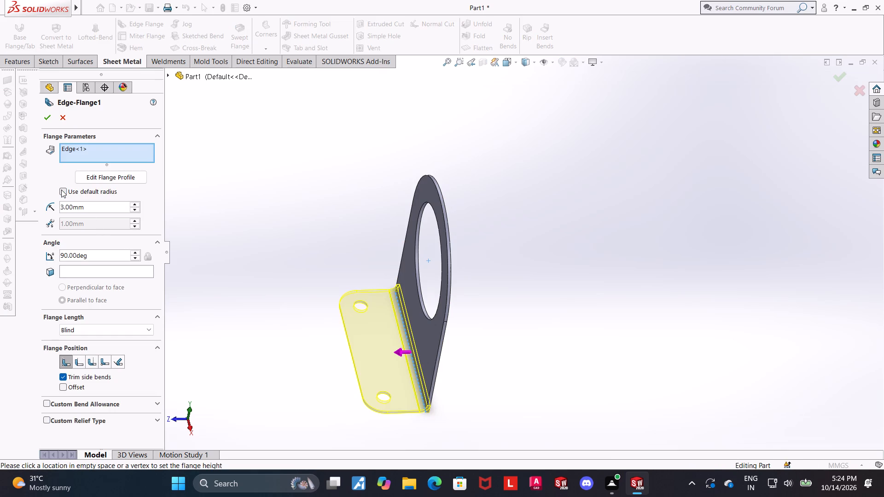
pyautogui.scroll(3, 391, 238)
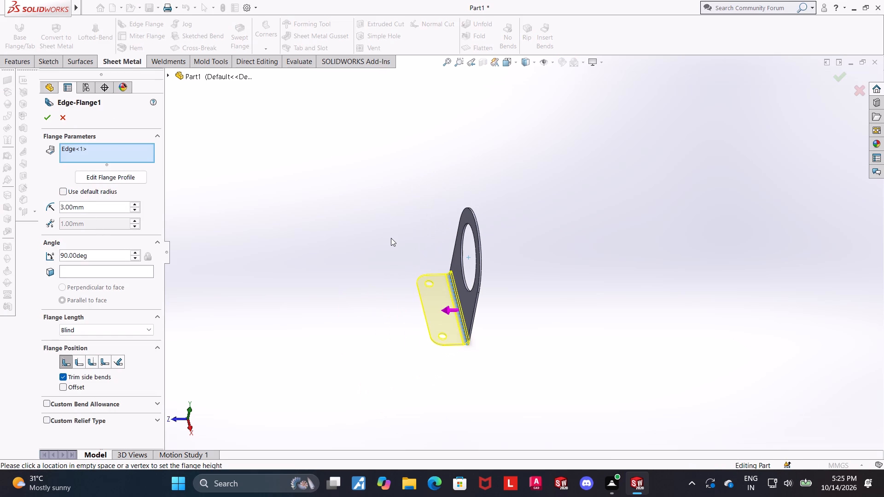
pyautogui.scroll(-1, 519, 256)
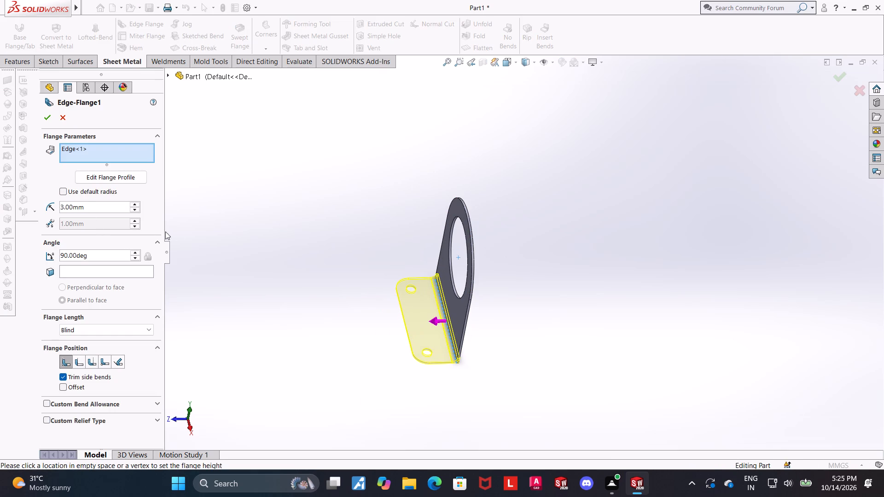
pyautogui.moveTo(98, 210); pyautogui.dragTo(0, 192)
pyautogui.press('1')
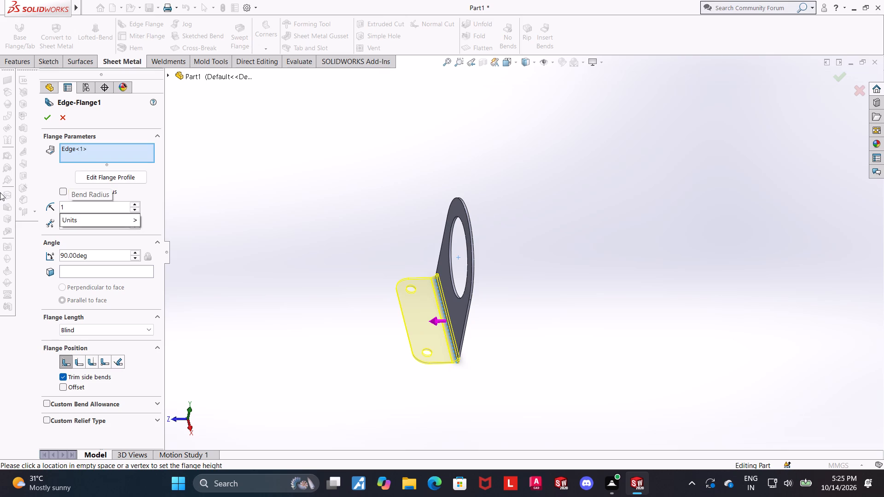
pyautogui.write(',5')
pyautogui.press('Return')
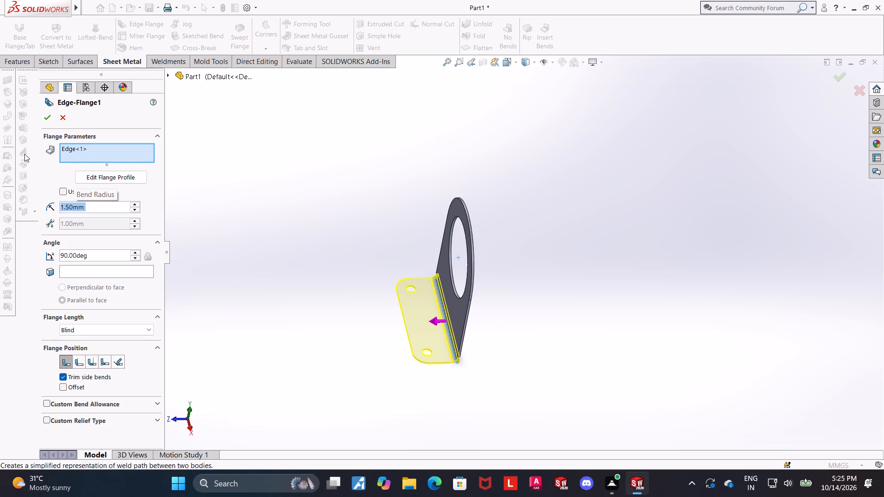
pyautogui.click(47, 118)
pyautogui.click(280, 261)
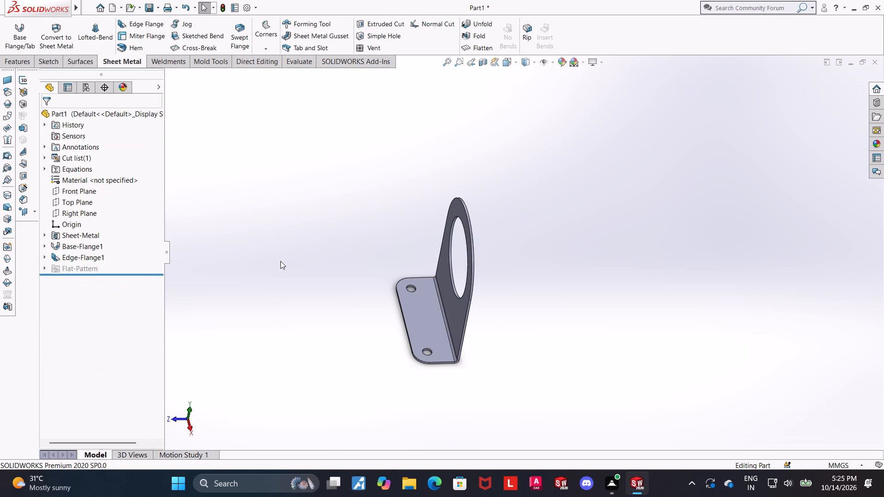
# Reopen the bottom edge flange's definition to review its parameters, leaving the settings as they are.
pyautogui.click(54, 258)
pyautogui.click(64, 231)
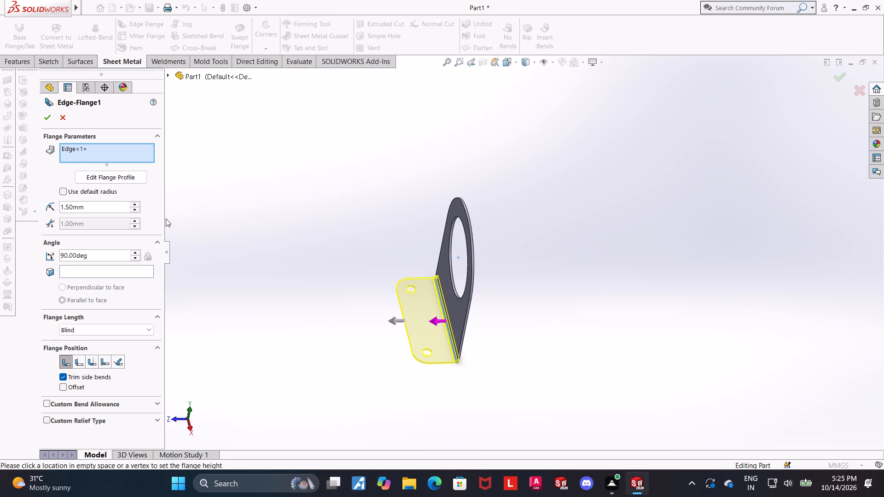
pyautogui.click(51, 121)
pyautogui.click(544, 333)
# Start a 90-degree edge flange along the upright plate's straight side edge on the +X side, pulled out to 39 mm toward -Z.
pyautogui.moveTo(535, 326); pyautogui.dragTo(516, 306, button='middle')
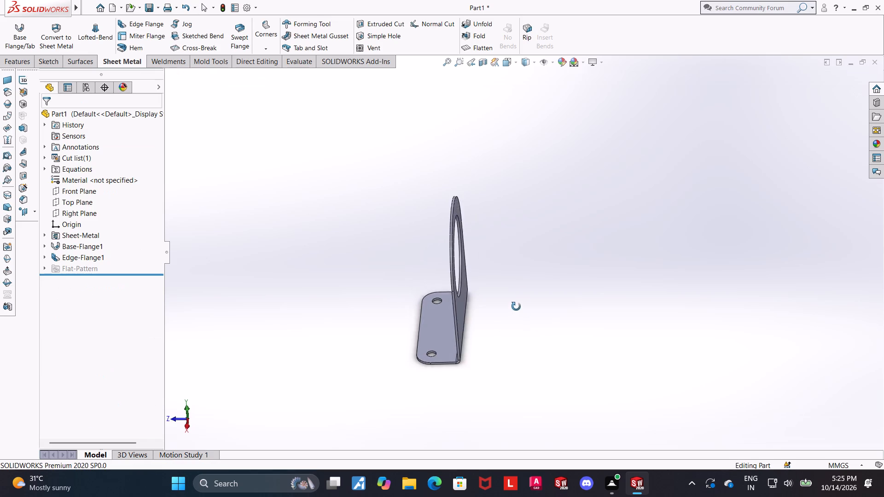
pyautogui.moveTo(516, 306); pyautogui.dragTo(544, 282, button='middle')
pyautogui.scroll(-1, 545, 278)
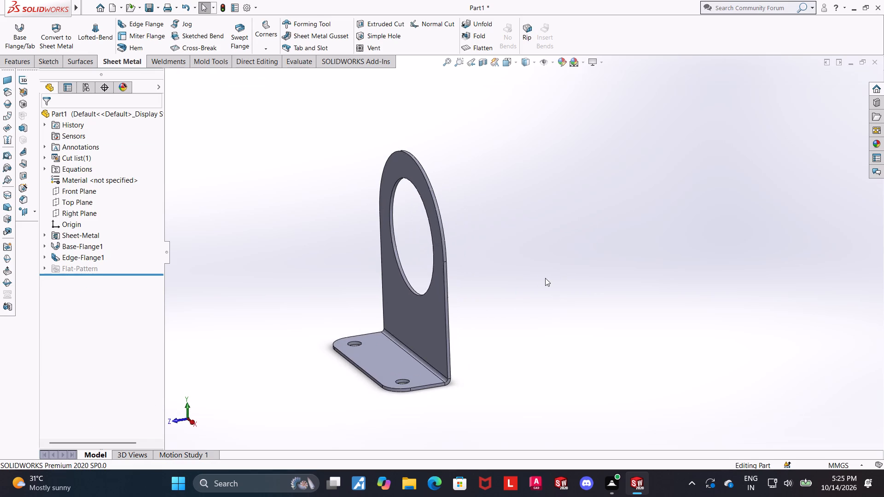
pyautogui.scroll(-1, 545, 278)
pyautogui.moveTo(538, 281); pyautogui.dragTo(531, 284, button='middle')
pyautogui.moveTo(483, 291); pyautogui.dragTo(465, 287, button='middle')
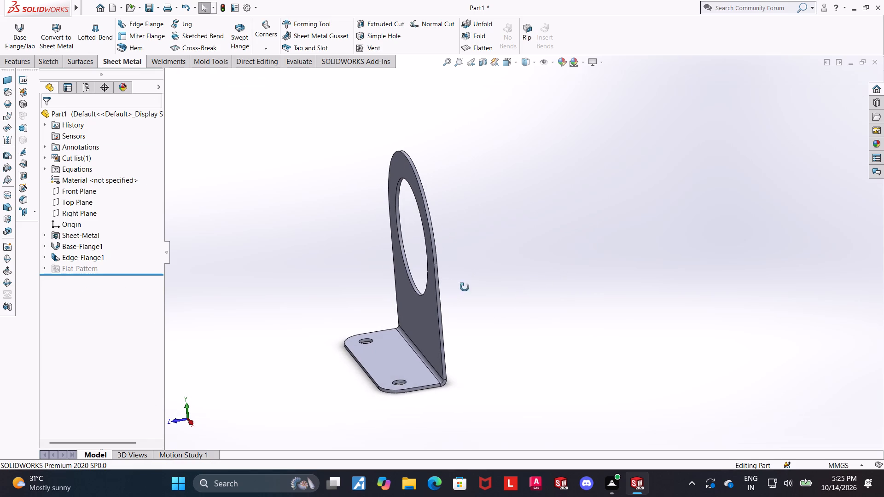
pyautogui.moveTo(465, 287); pyautogui.dragTo(462, 283, button='middle')
pyautogui.scroll(-2, 461, 281)
pyautogui.moveTo(453, 282); pyautogui.dragTo(473, 275, button='middle')
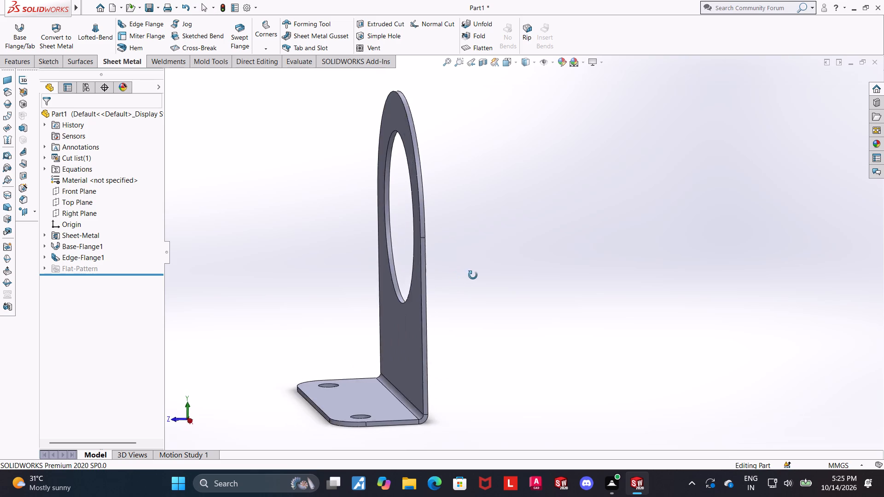
pyautogui.moveTo(473, 275); pyautogui.dragTo(464, 299, button='middle')
pyautogui.moveTo(448, 335); pyautogui.dragTo(439, 328, button='middle')
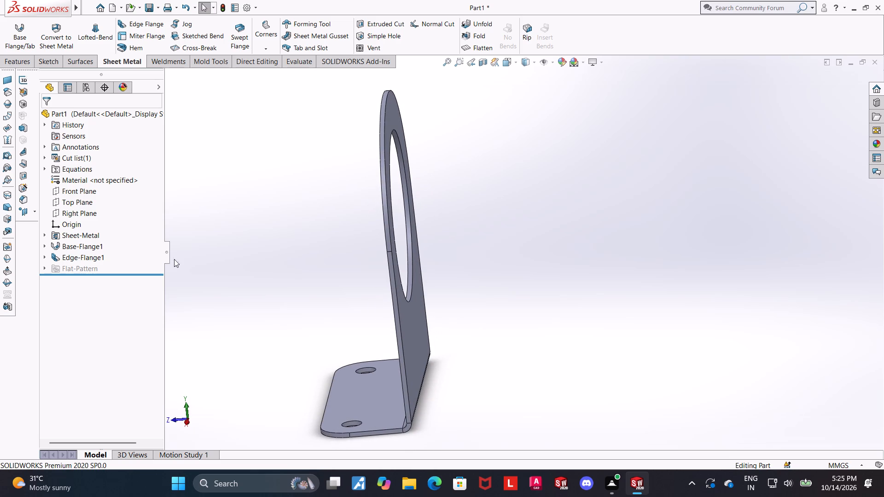
pyautogui.click(130, 29)
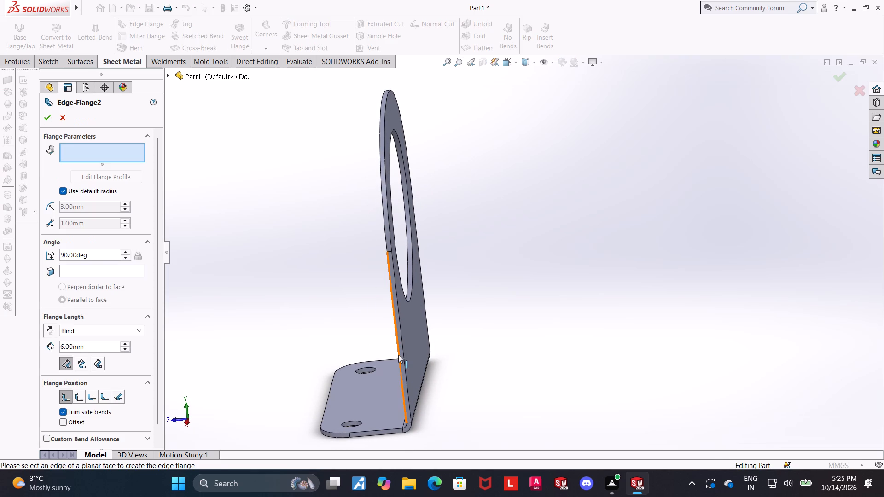
pyautogui.click(398, 355)
pyautogui.click(525, 346)
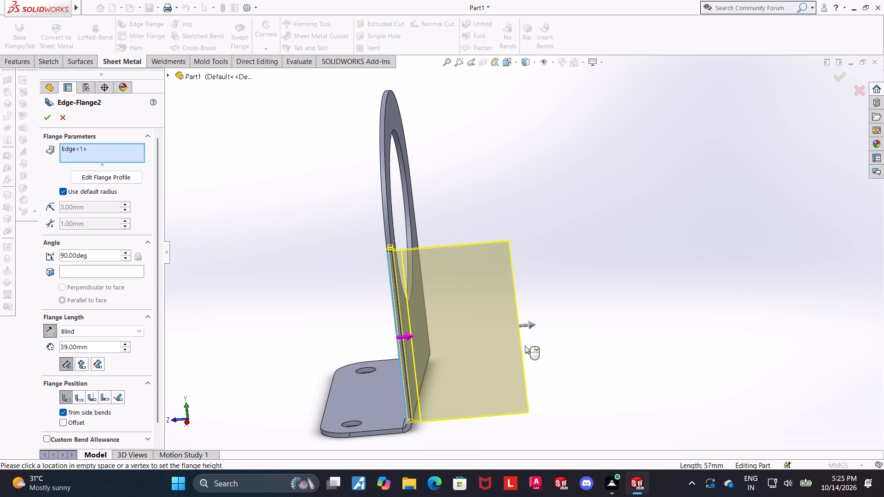
# Override the default bend radius of the new side edge flange with 1.5 mm.
pyautogui.click(505, 63)
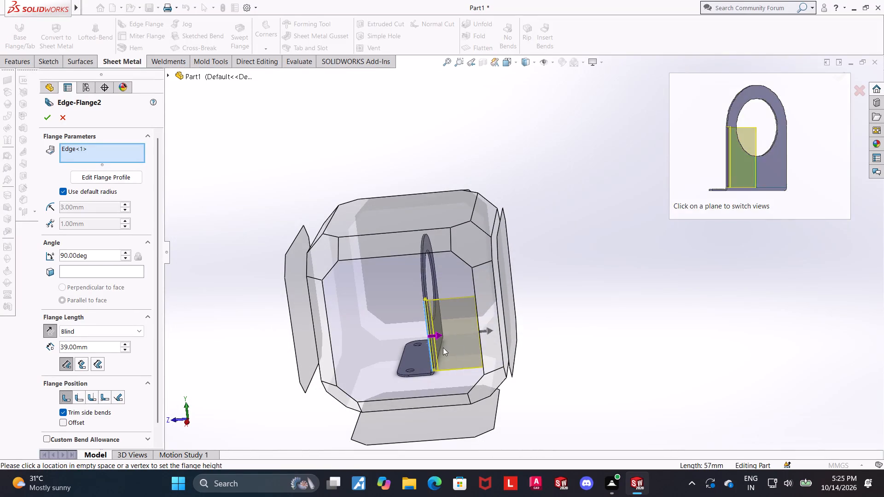
pyautogui.click(443, 347)
pyautogui.scroll(2, 677, 332)
pyautogui.scroll(-3, 623, 324)
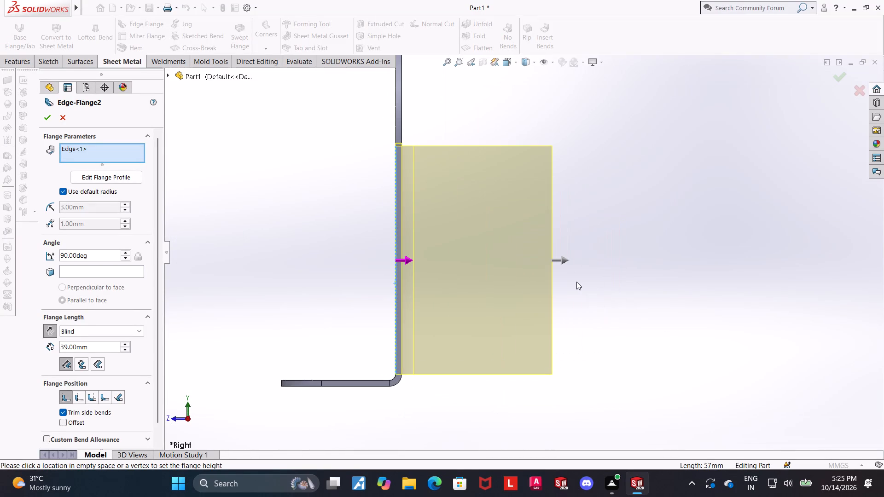
pyautogui.click(64, 192)
pyautogui.moveTo(92, 203); pyautogui.dragTo(0, 195)
pyautogui.press('1')
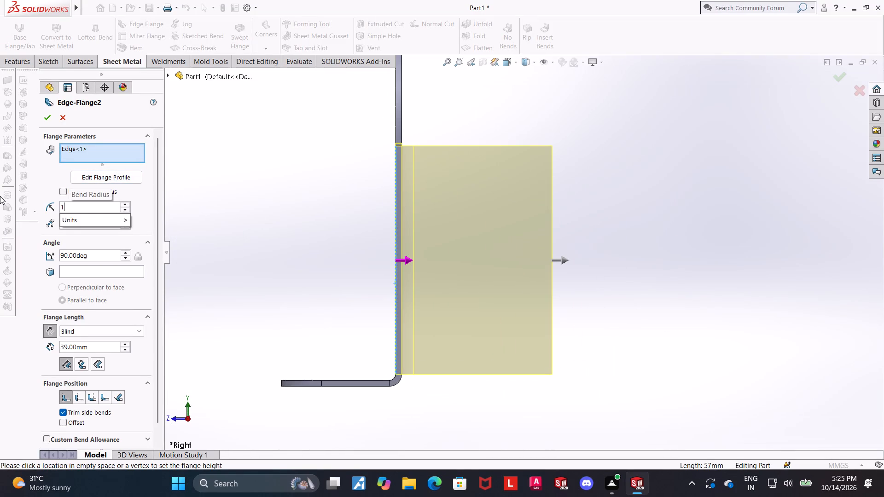
pyautogui.press(',')
pyautogui.press('5')
pyautogui.press('Return')
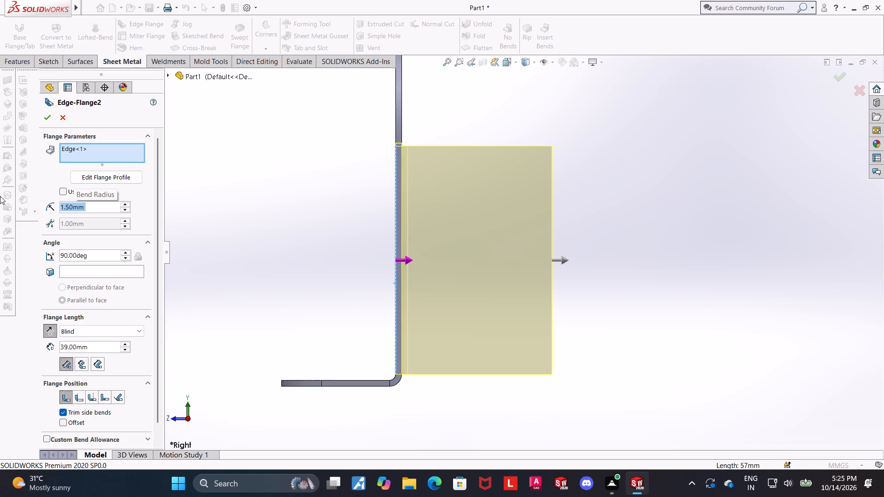
# Edit the side edge flange's profile, pulling its upper and lower edges inward to a rectangle about 13 mm tall.
pyautogui.click(87, 180)
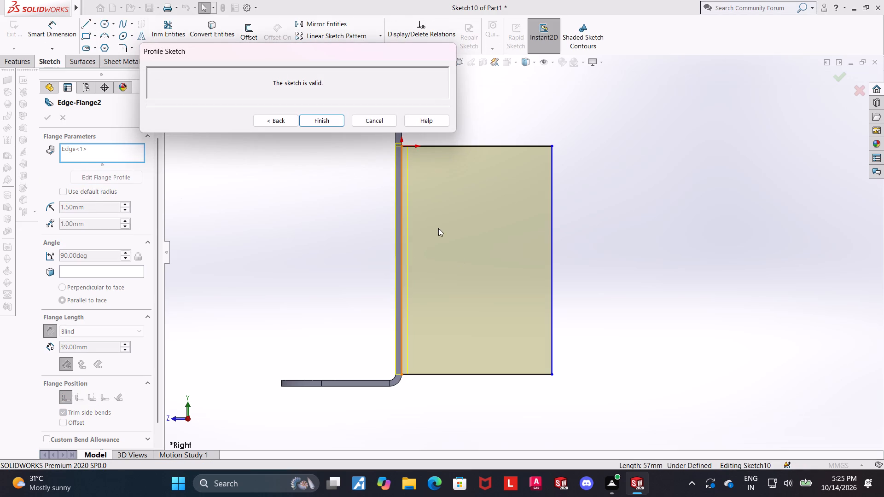
pyautogui.moveTo(458, 147); pyautogui.dragTo(456, 179)
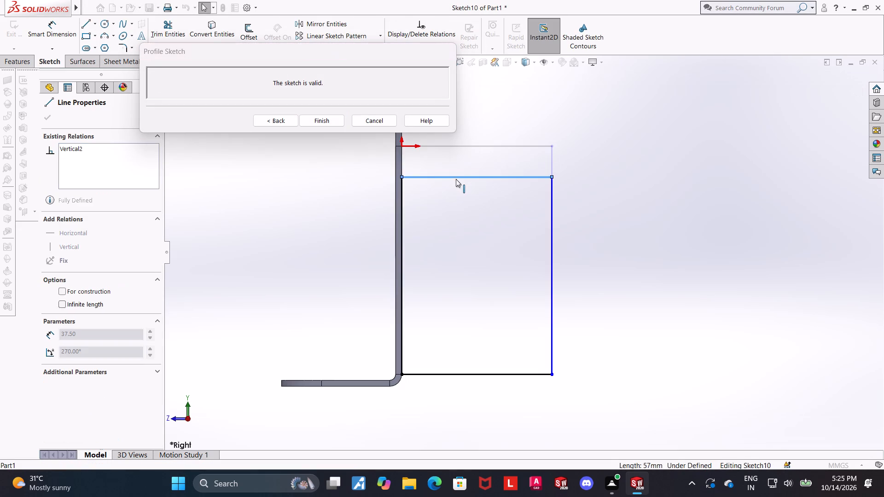
pyautogui.moveTo(456, 179); pyautogui.dragTo(455, 179)
pyautogui.moveTo(463, 376); pyautogui.dragTo(465, 254)
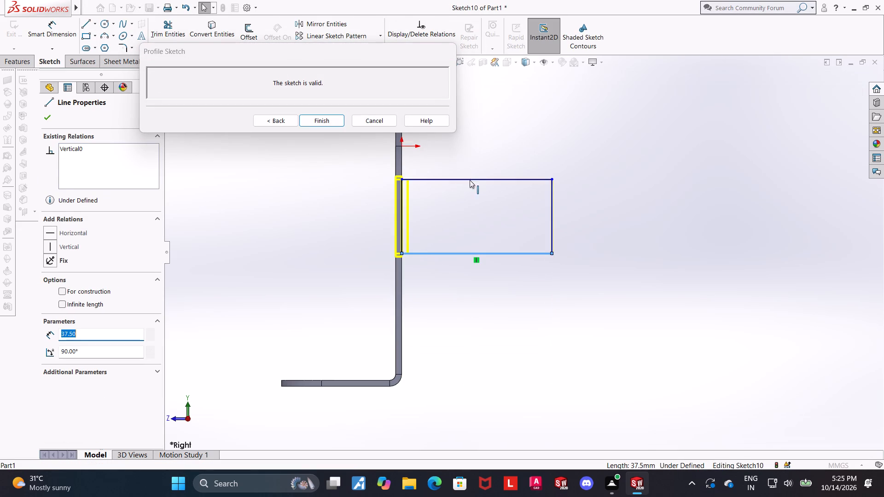
pyautogui.click(470, 175)
pyautogui.moveTo(470, 179); pyautogui.dragTo(471, 200)
pyautogui.click(667, 266)
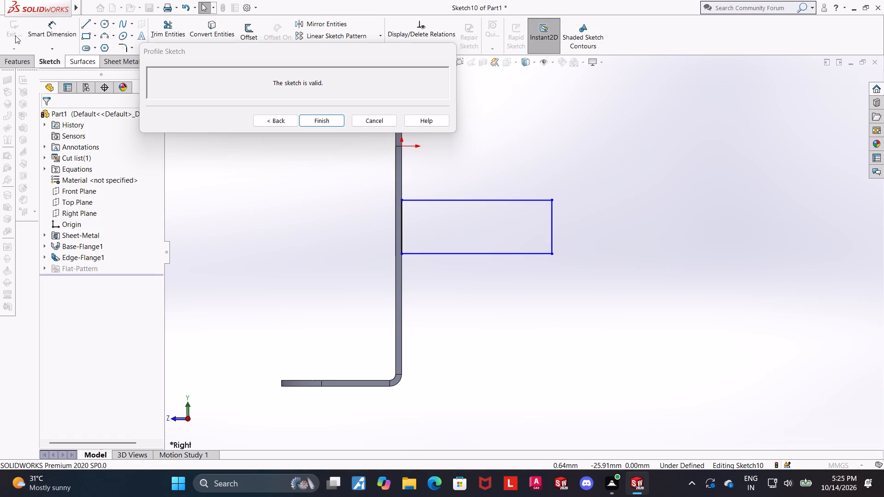
# Dimension the flange profile's outer vertical edge at 15 mm from the upright plate's far face.
pyautogui.click(60, 30)
pyautogui.scroll(-2, 441, 199)
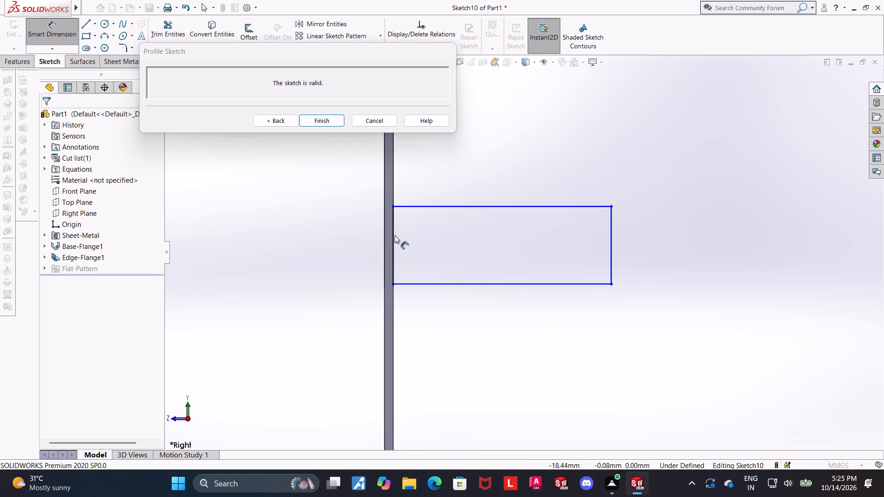
pyautogui.click(384, 239)
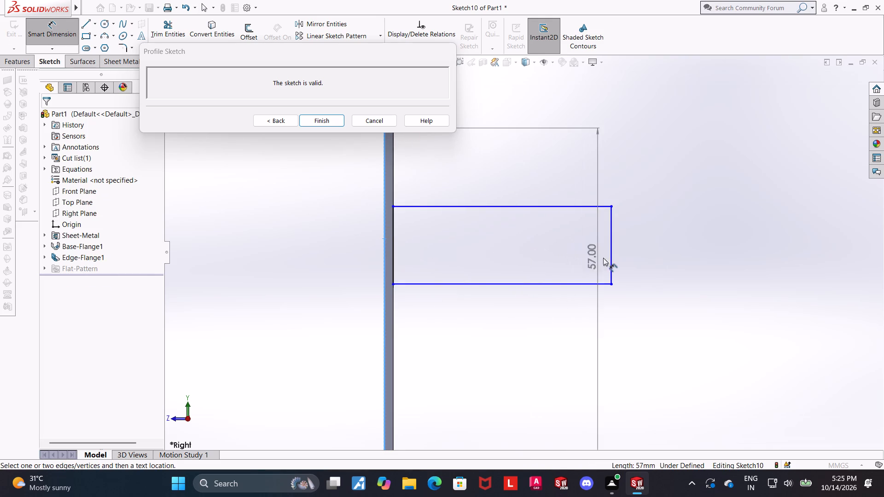
pyautogui.click(611, 260)
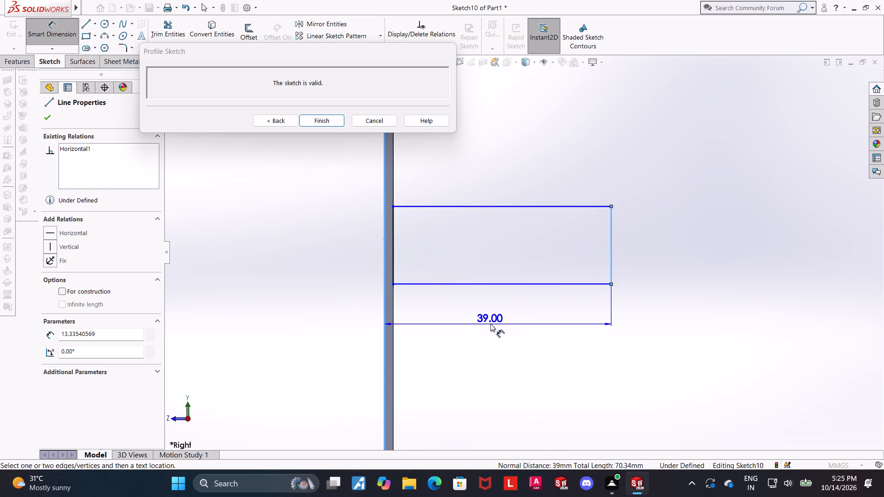
pyautogui.scroll(1, 509, 309)
pyautogui.scroll(-1, 509, 309)
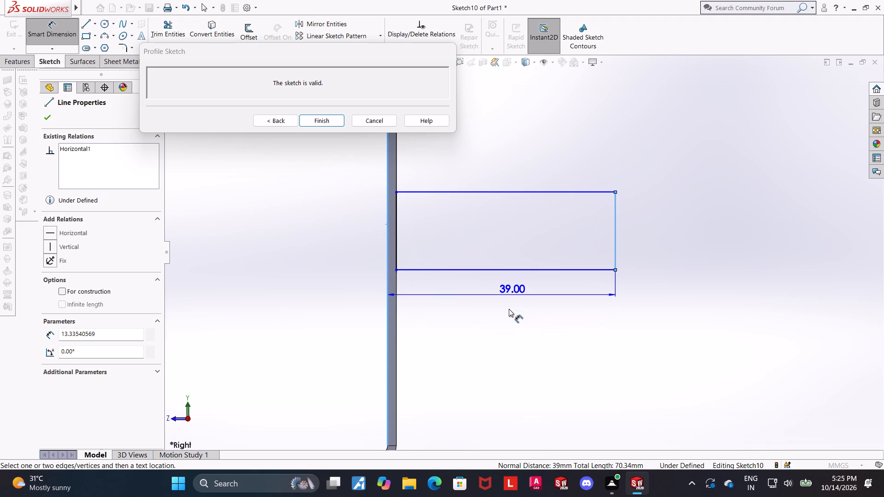
pyautogui.scroll(1, 509, 309)
pyautogui.click(509, 309)
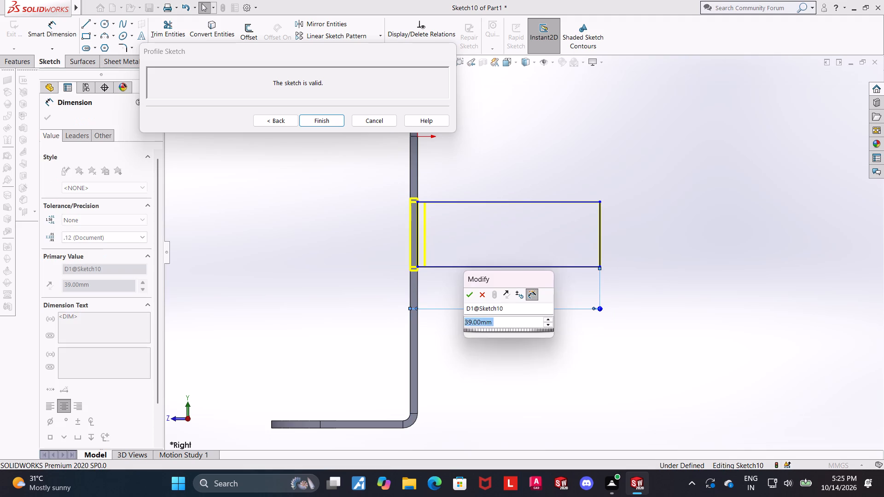
pyautogui.press('1')
pyautogui.press('5')
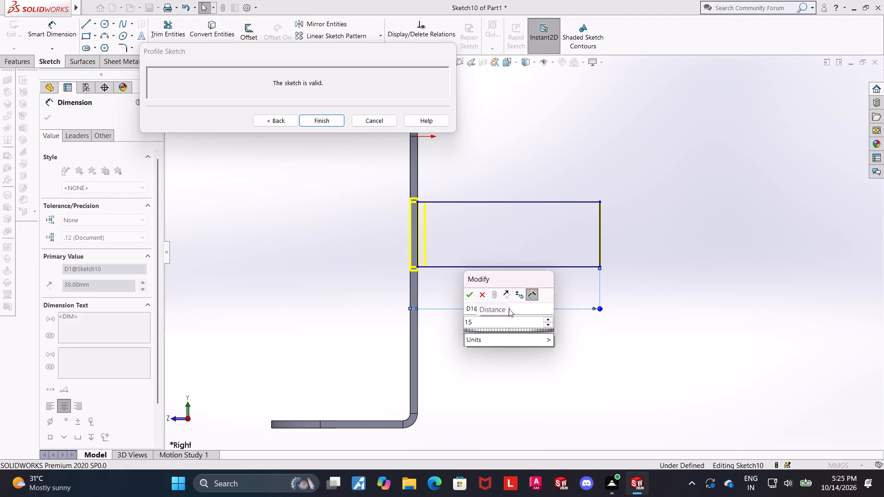
pyautogui.press('Return')
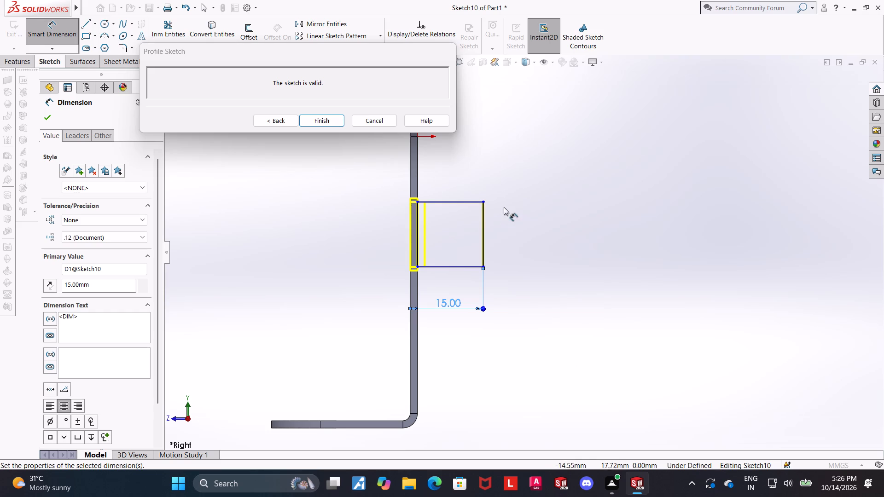
# Round the profile's outer end with a circle of about 6.67 mm radius centred on the end line, trimming the inner arc and end line.
pyautogui.click(106, 23)
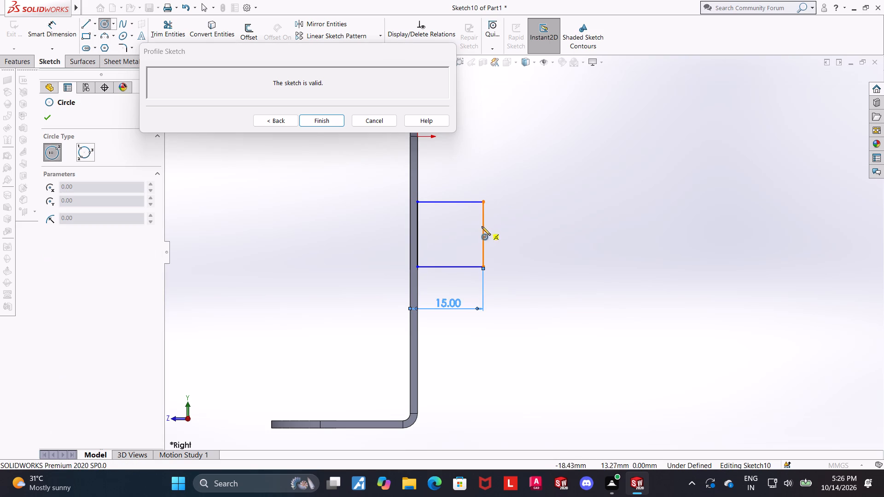
pyautogui.click(483, 233)
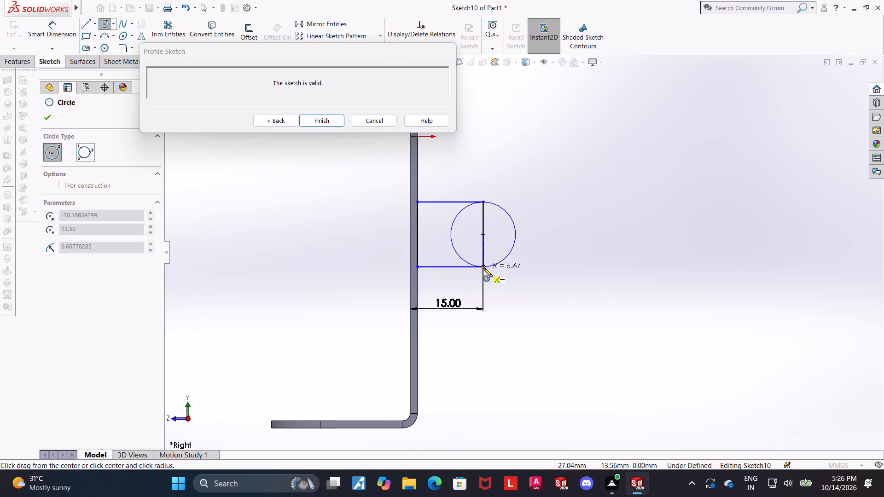
pyautogui.click(483, 267)
pyautogui.press('Escape')
pyautogui.press('Escape')
pyautogui.click(160, 25)
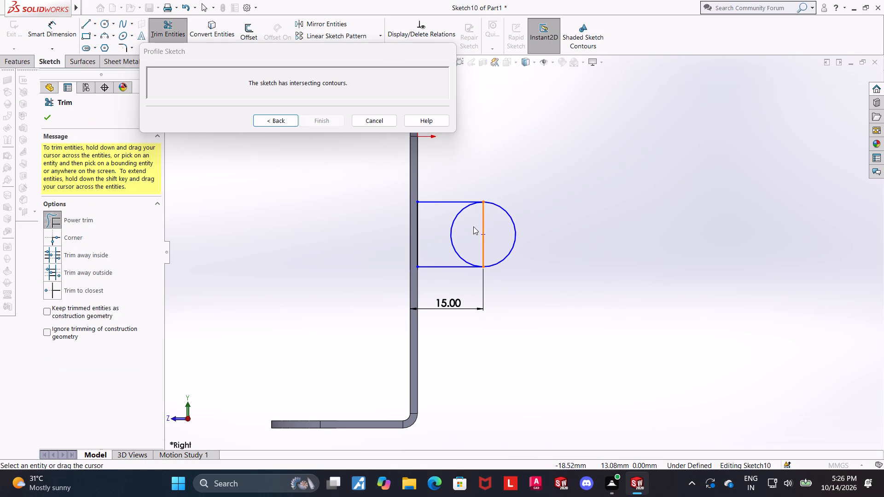
pyautogui.moveTo(472, 226); pyautogui.dragTo(465, 228)
pyautogui.moveTo(465, 228); pyautogui.dragTo(439, 224)
pyautogui.moveTo(494, 237); pyautogui.dragTo(485, 238)
pyautogui.moveTo(495, 242); pyautogui.dragTo(473, 241)
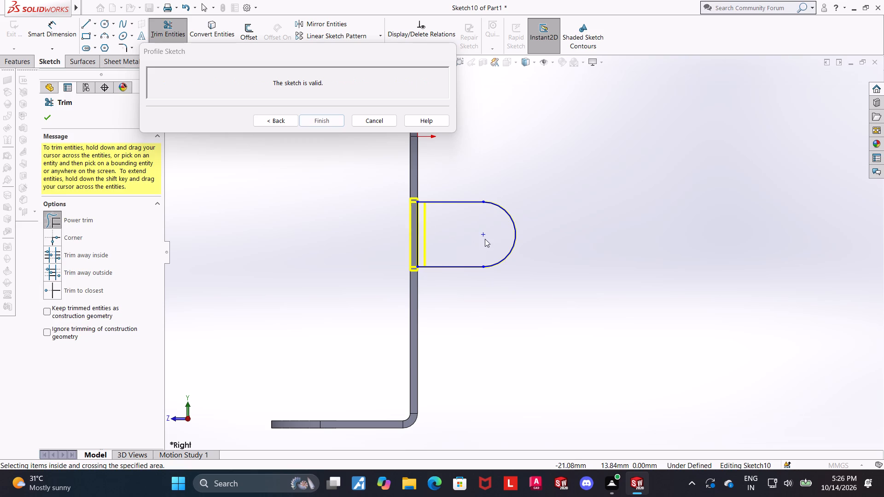
pyautogui.press('Escape')
pyautogui.press('Escape')
# Dimension the rounded end's lower tangent point at 15 mm from the upright plate's far face.
pyautogui.doubleClick(61, 29)
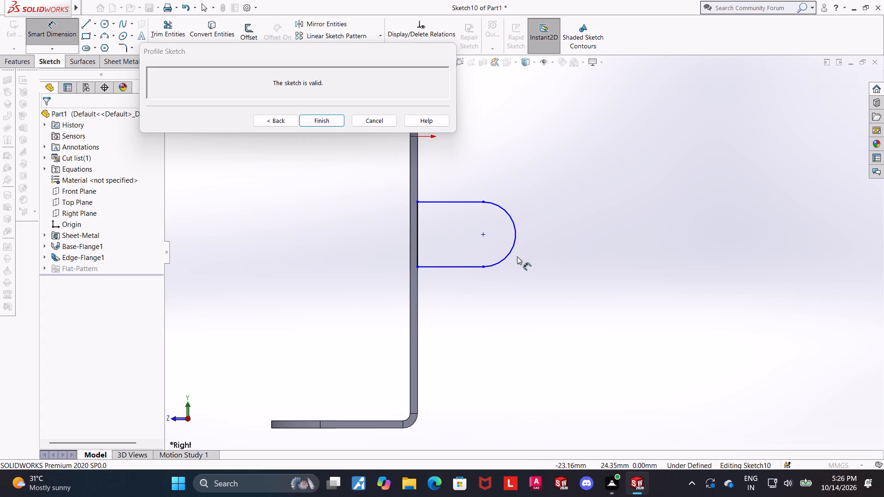
pyautogui.click(484, 268)
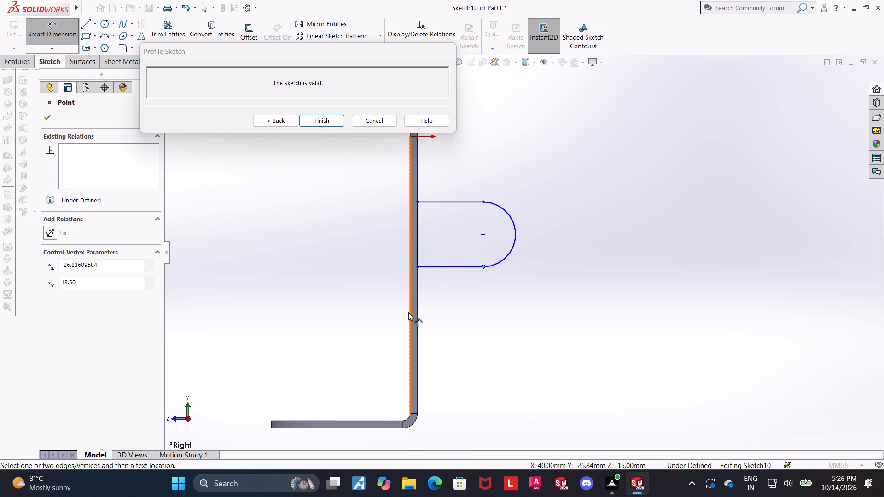
pyautogui.click(410, 314)
pyautogui.click(451, 347)
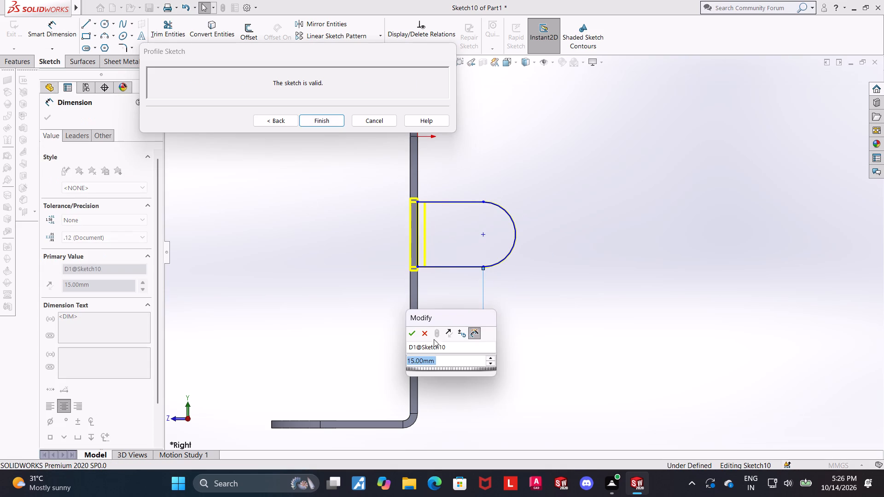
pyautogui.click(413, 332)
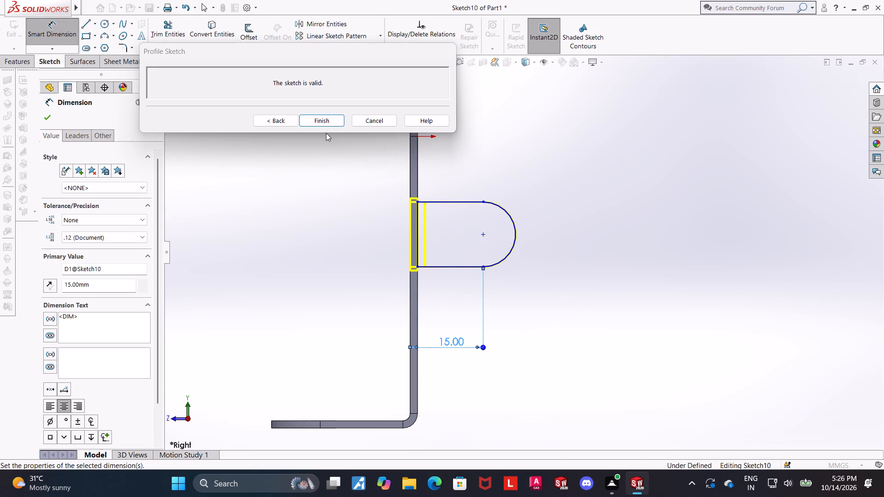
# Dimension the profile's rounded end with a radius of 7.5 mm.
pyautogui.click(515, 237)
pyautogui.click(558, 249)
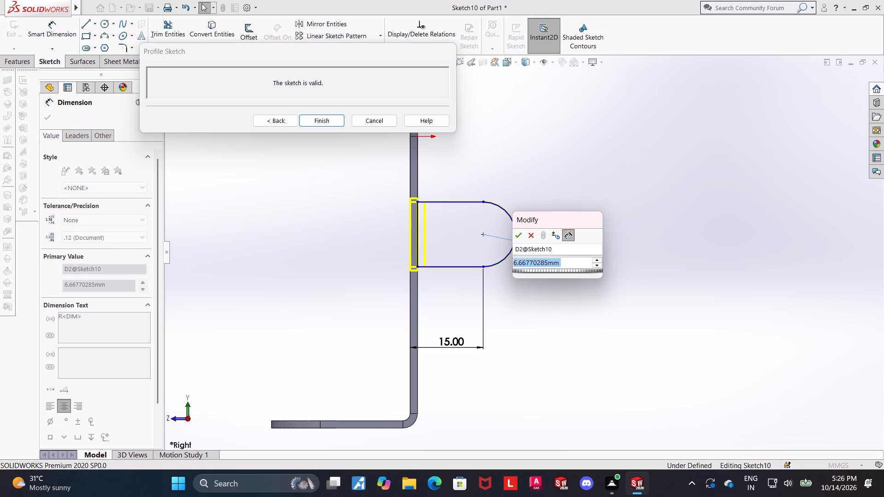
pyautogui.press('6')
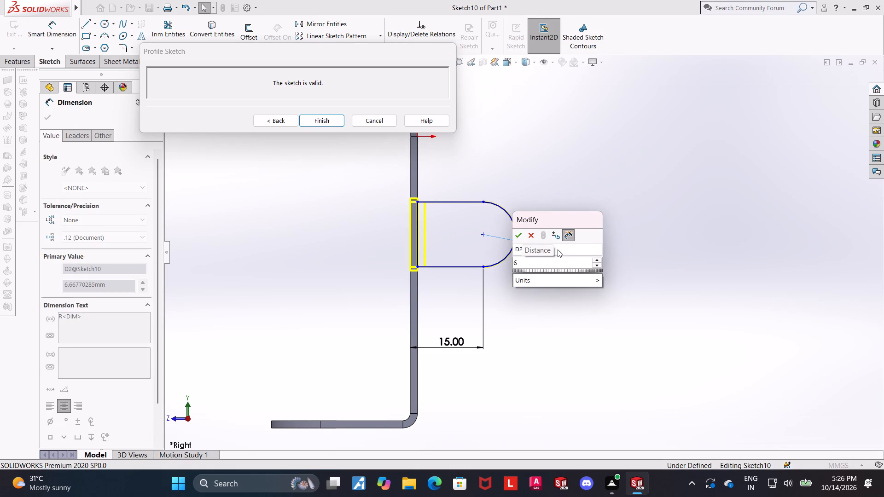
pyautogui.press('BackSpace')
pyautogui.press('7')
pyautogui.write('.5')
pyautogui.press('Return')
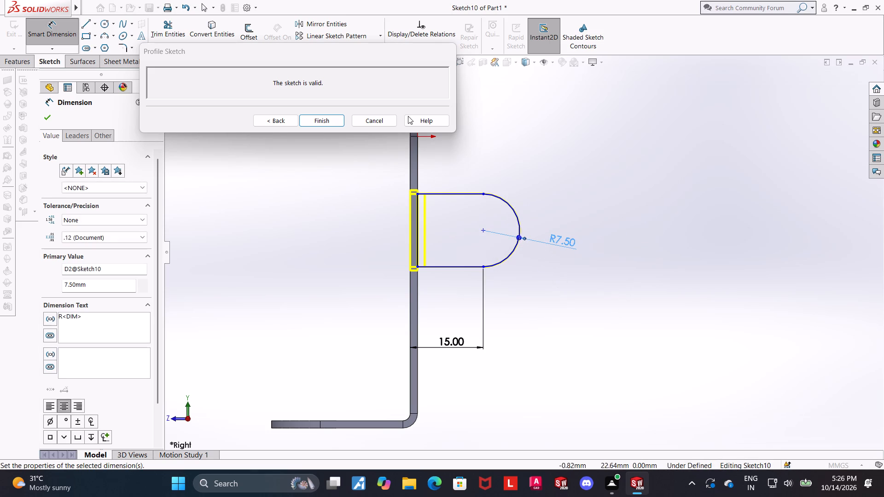
# Sketch a 6.5 mm diameter hole circle concentric with the profile's rounded end.
pyautogui.click(106, 24)
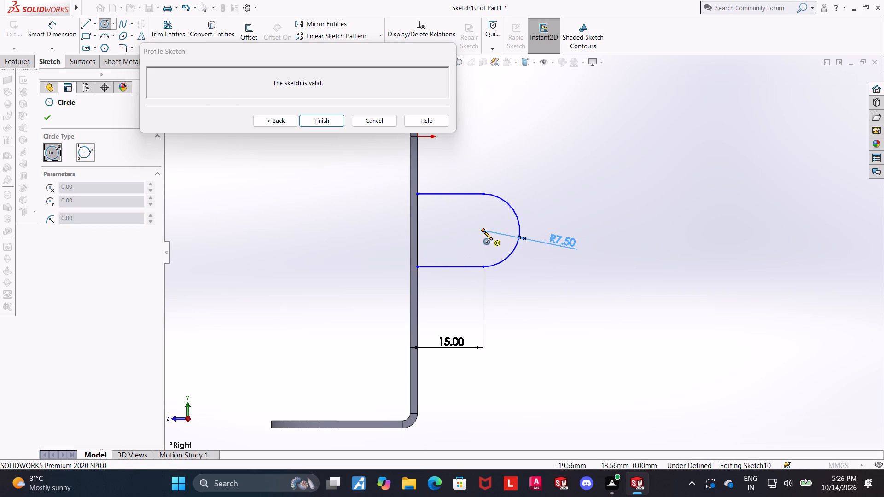
pyautogui.click(483, 231)
pyautogui.click(499, 219)
pyautogui.press('Escape')
pyautogui.click(68, 27)
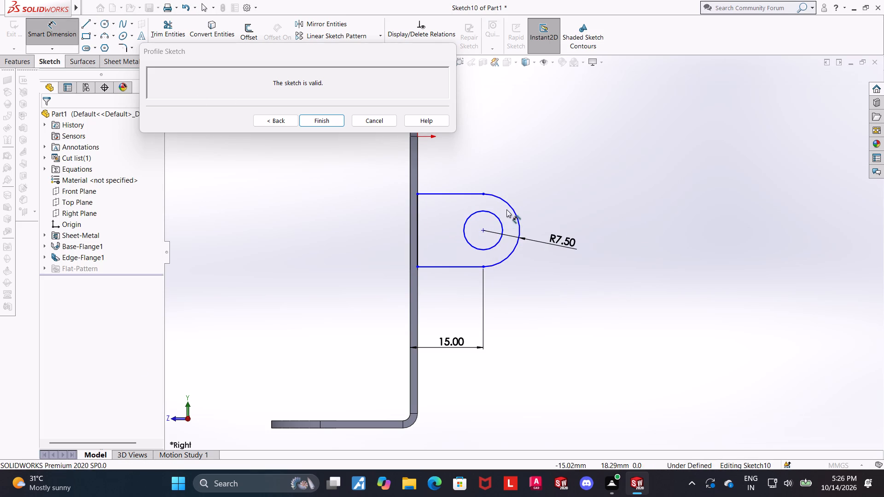
pyautogui.click(499, 220)
pyautogui.click(549, 176)
pyautogui.press('6')
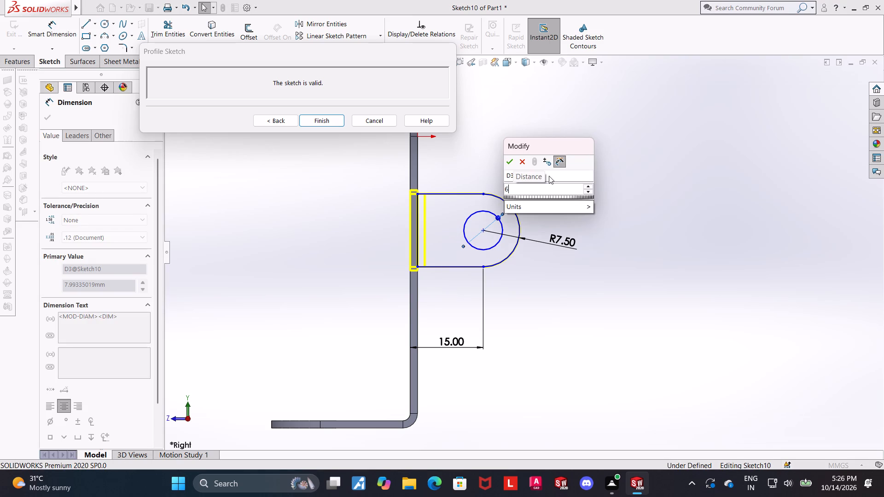
pyautogui.write('.5')
pyautogui.press('Return')
pyautogui.press('Escape')
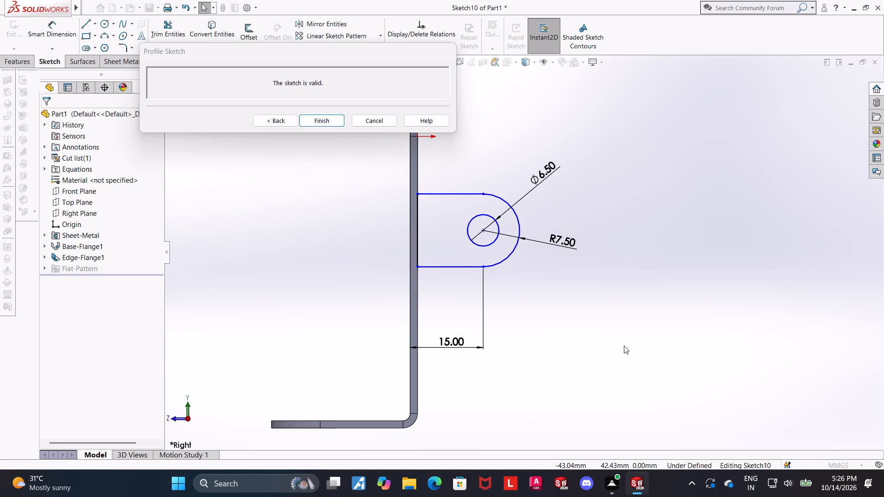
# Dimension the hole's centre at 22.5 mm above the bottom flange's underside.
pyautogui.scroll(1, 622, 344)
pyautogui.scroll(-1, 597, 322)
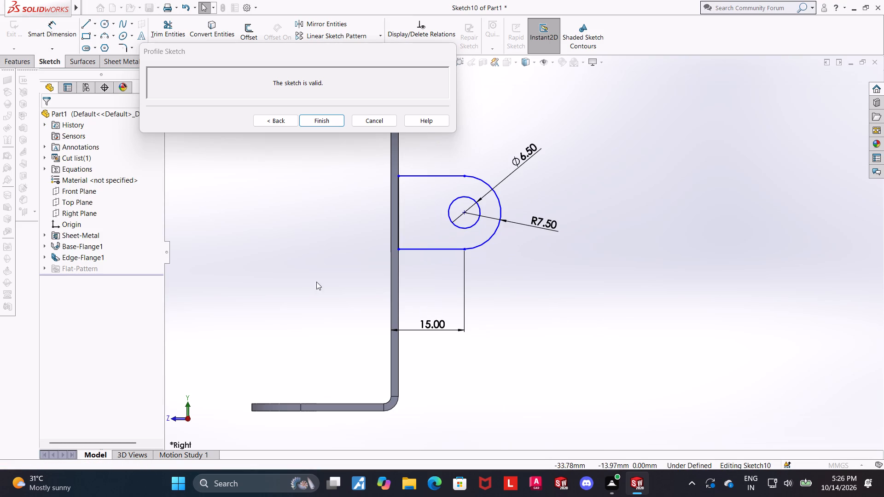
pyautogui.click(51, 30)
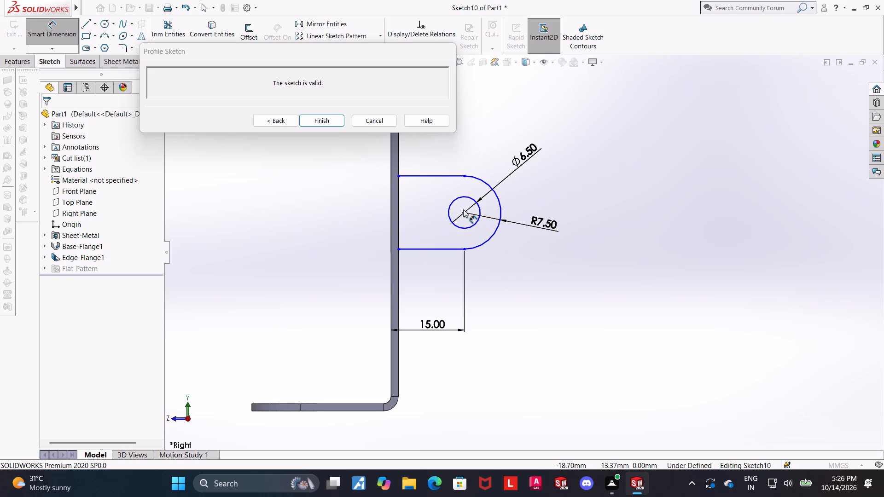
pyautogui.click(464, 214)
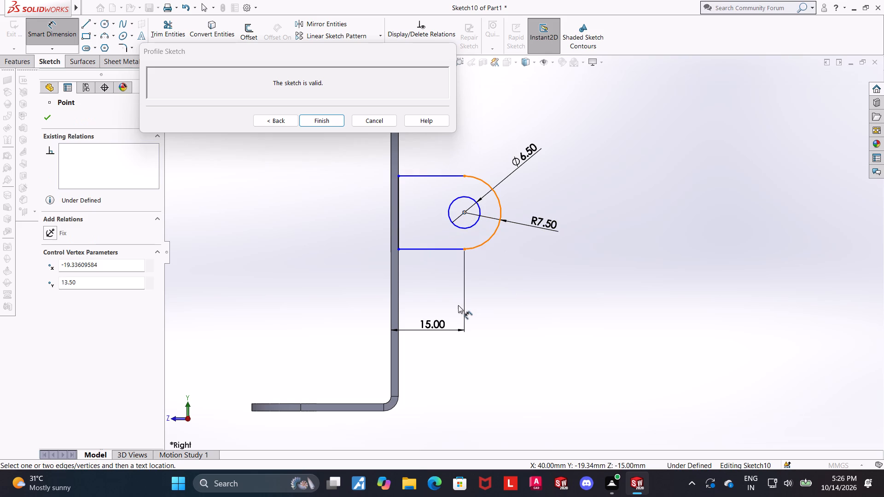
pyautogui.scroll(-1, 458, 305)
pyautogui.scroll(1, 430, 312)
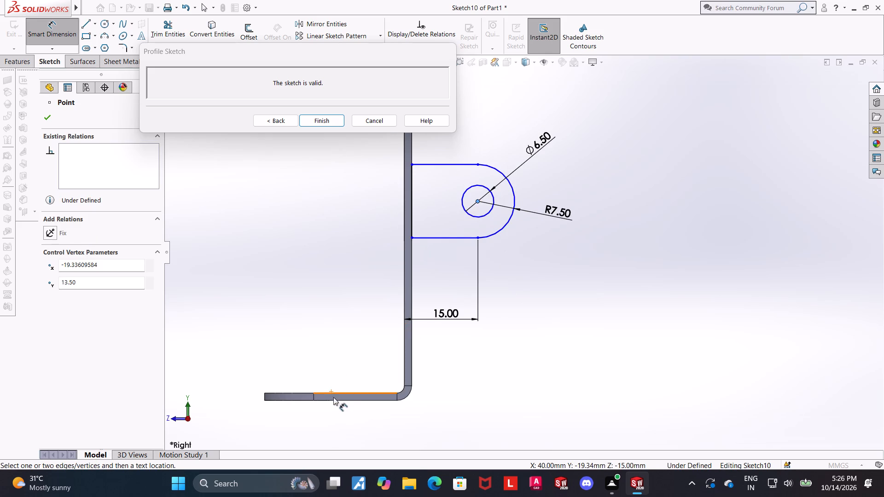
pyautogui.click(335, 399)
pyautogui.click(649, 387)
pyautogui.write('22.5')
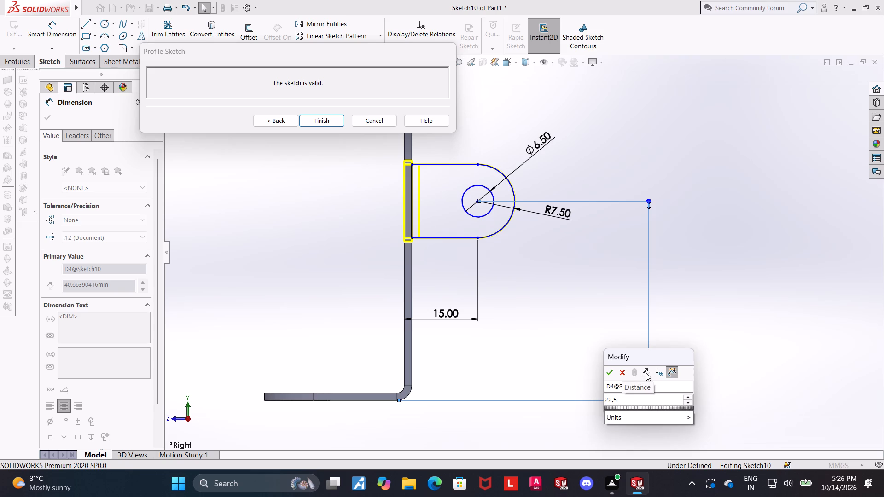
pyautogui.press('Return')
pyautogui.press('Escape')
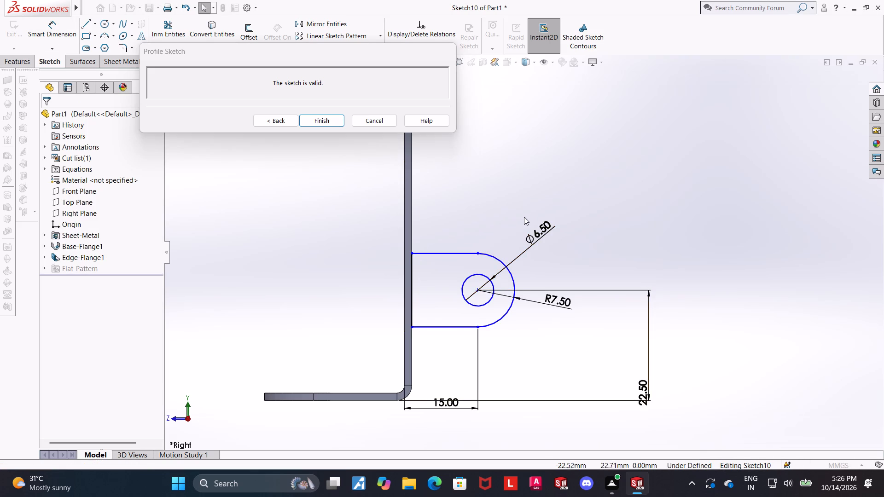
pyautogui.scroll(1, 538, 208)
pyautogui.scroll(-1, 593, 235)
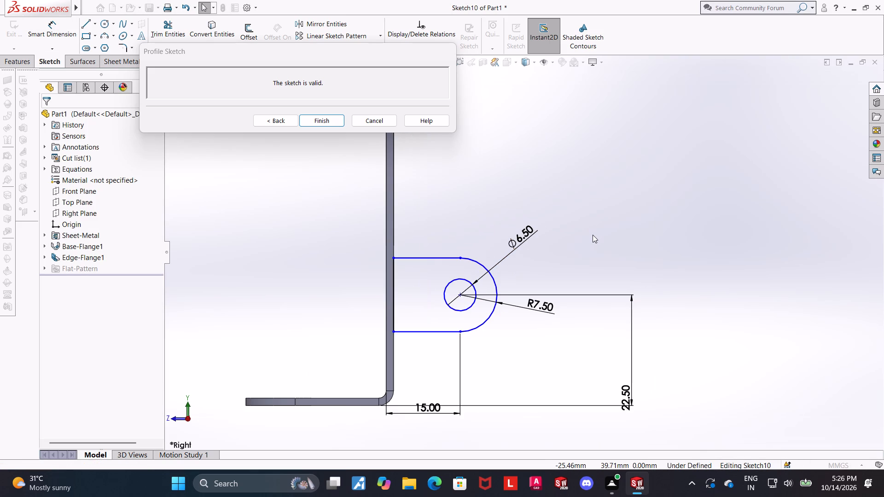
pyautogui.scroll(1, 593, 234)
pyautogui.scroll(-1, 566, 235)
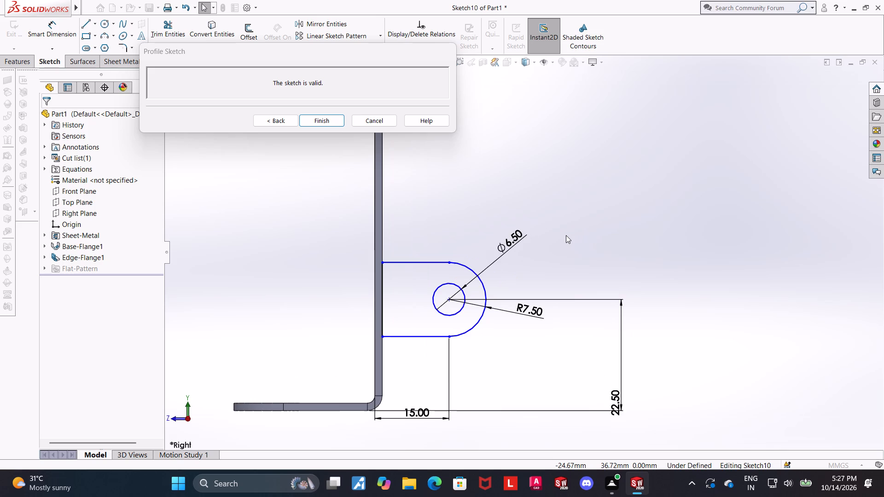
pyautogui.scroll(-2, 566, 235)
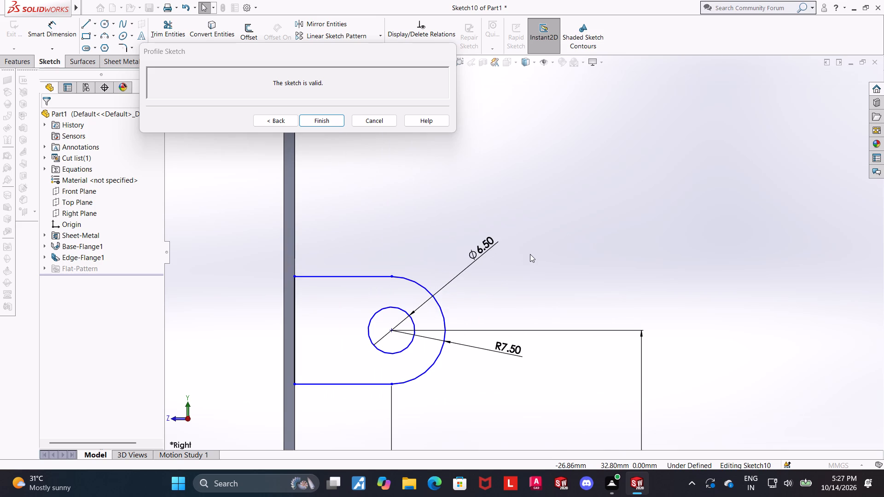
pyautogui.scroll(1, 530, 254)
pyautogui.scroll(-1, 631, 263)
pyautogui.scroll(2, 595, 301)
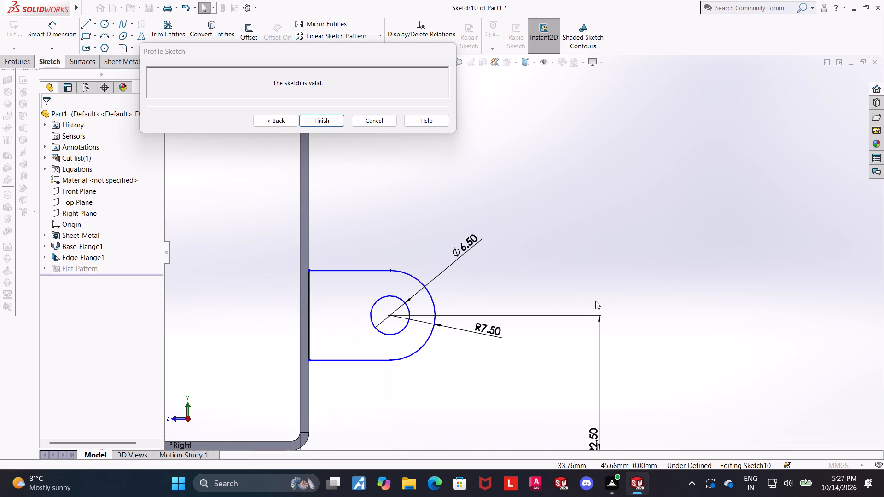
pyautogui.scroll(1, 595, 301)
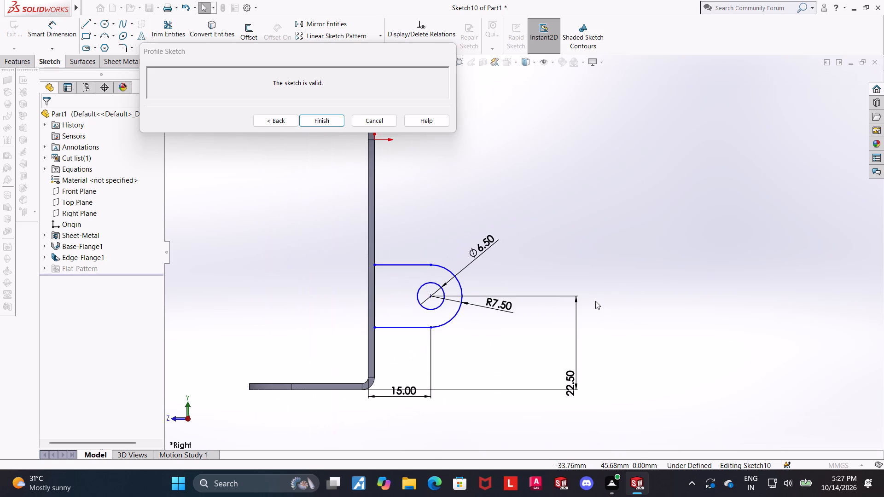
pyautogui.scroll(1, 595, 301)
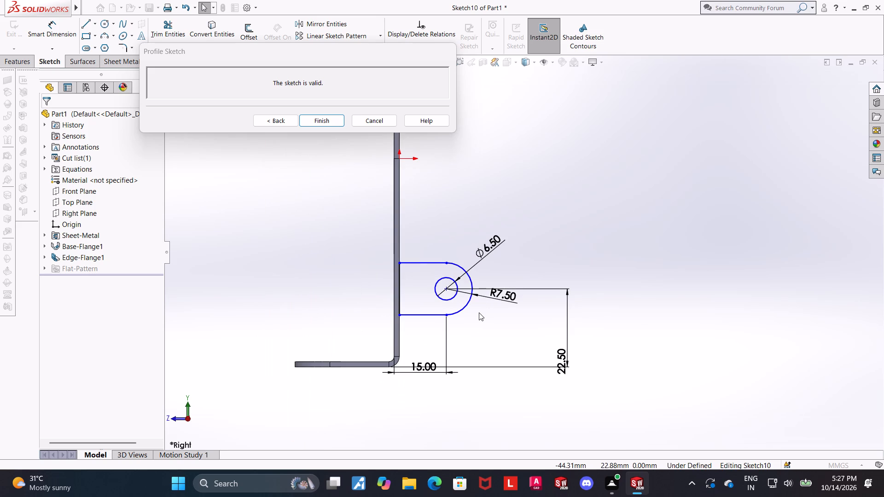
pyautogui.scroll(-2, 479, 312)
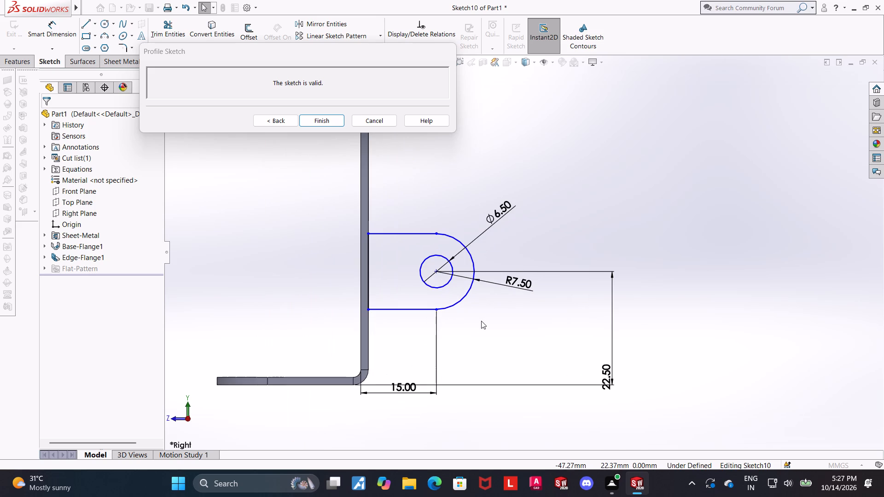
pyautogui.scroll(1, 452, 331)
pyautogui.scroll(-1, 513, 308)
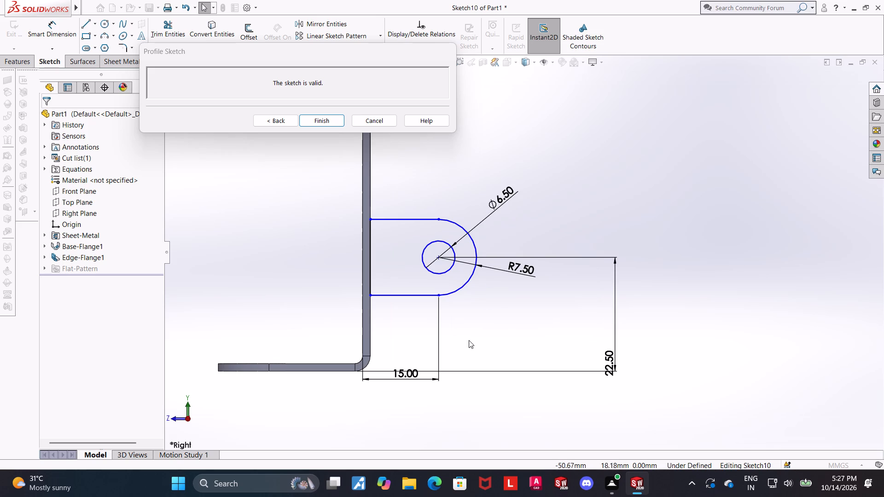
# Move the 15 mm dimension further below the bottom flange so it is clear of the geometry.
pyautogui.moveTo(401, 378); pyautogui.dragTo(402, 400)
pyautogui.press('Escape')
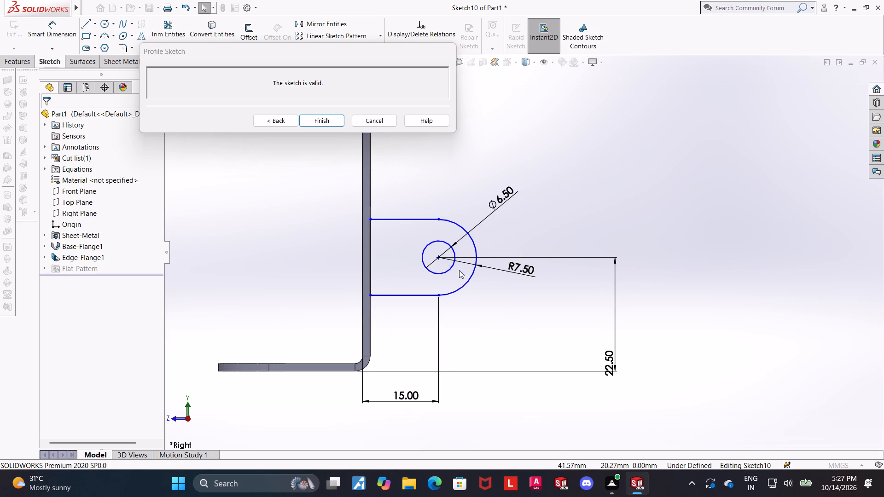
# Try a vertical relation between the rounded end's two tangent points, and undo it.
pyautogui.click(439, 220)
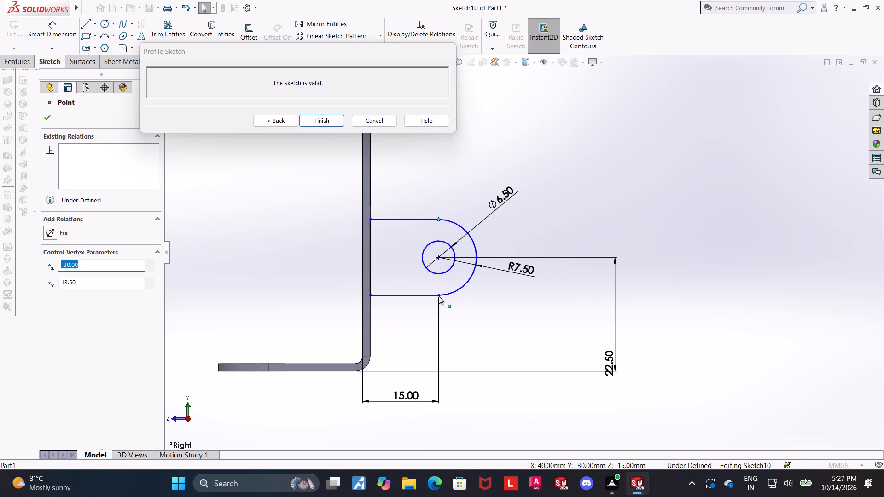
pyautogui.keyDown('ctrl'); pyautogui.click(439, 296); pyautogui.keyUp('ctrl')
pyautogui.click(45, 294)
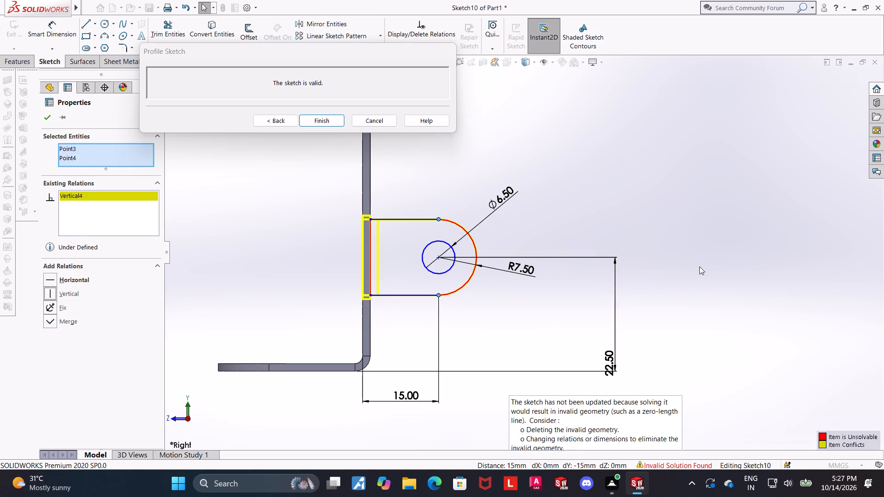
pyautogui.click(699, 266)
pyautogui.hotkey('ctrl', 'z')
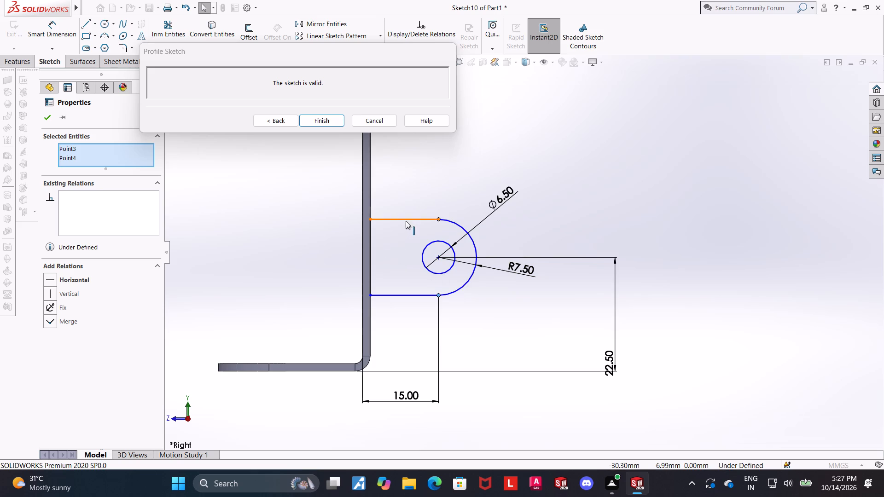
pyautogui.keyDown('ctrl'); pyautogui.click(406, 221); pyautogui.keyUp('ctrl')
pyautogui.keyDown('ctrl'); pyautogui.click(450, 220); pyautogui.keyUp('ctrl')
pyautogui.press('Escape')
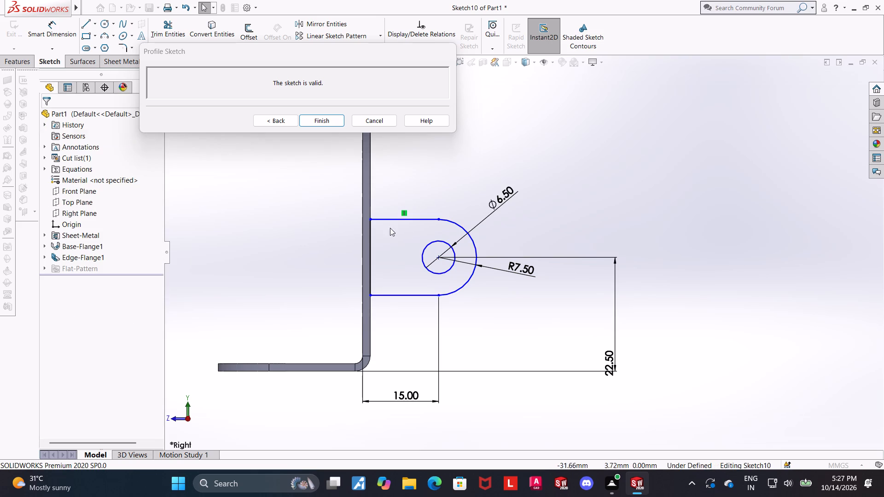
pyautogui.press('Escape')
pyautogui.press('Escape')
# Make the profile's upper and lower straight edges tangent to the rounded end's arc.
pyautogui.click(417, 221)
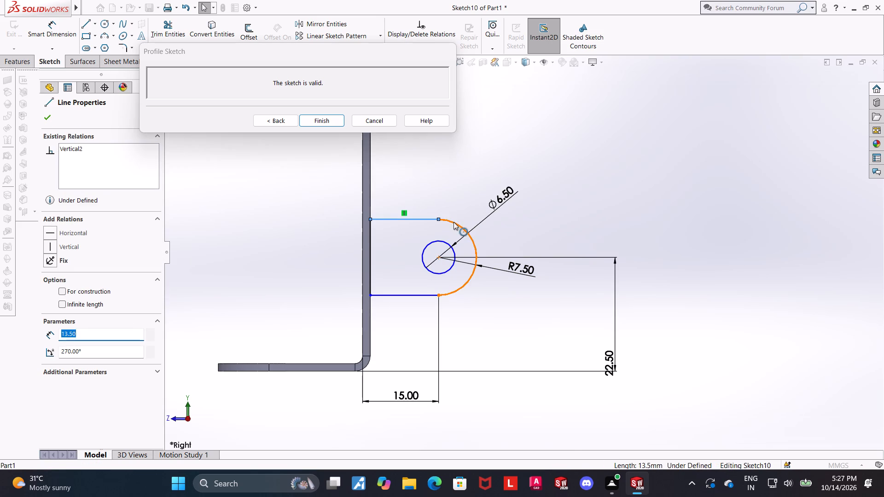
pyautogui.keyDown('ctrl'); pyautogui.click(454, 222); pyautogui.keyUp('ctrl')
pyautogui.click(53, 277)
pyautogui.press('Escape')
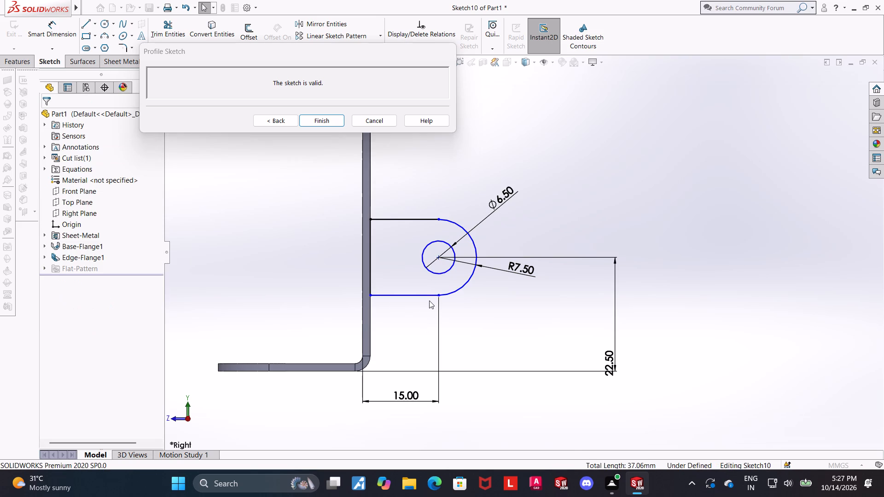
pyautogui.click(429, 296)
pyautogui.keyDown('ctrl'); pyautogui.click(462, 289); pyautogui.keyUp('ctrl')
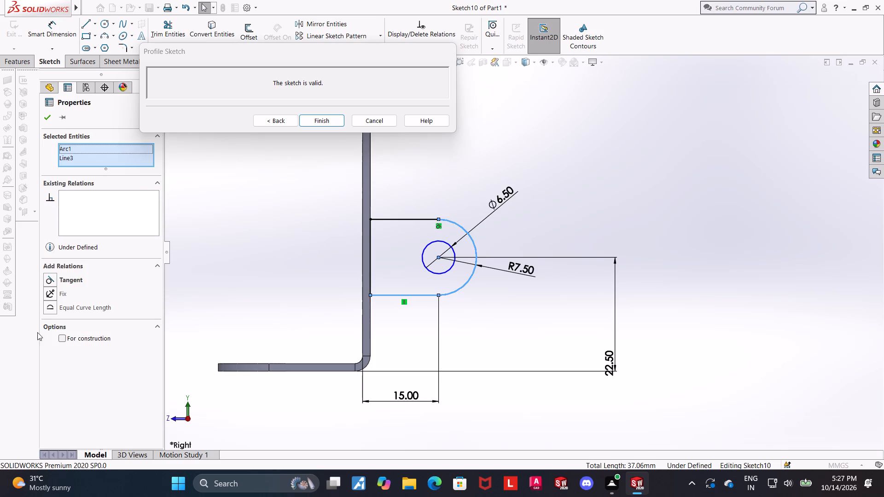
pyautogui.click(50, 285)
pyautogui.click(712, 289)
pyautogui.scroll(1, 712, 289)
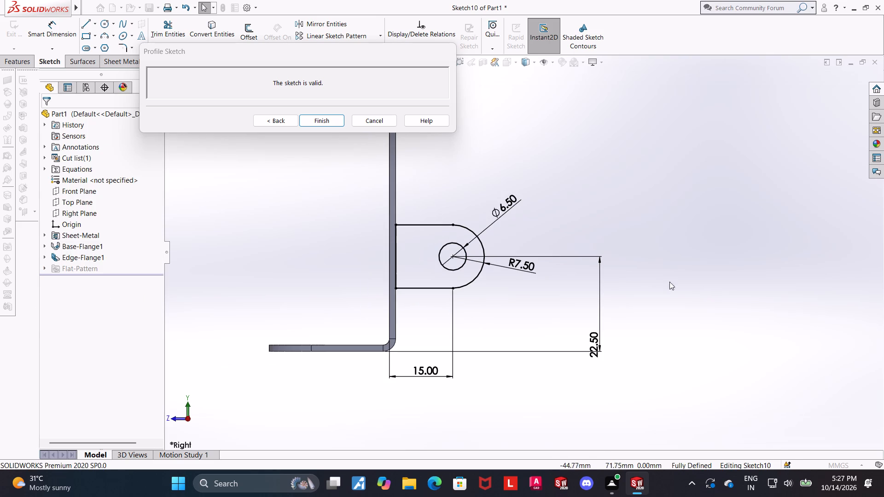
# Return from the profile sketch to the side edge flange's settings.
pyautogui.click(285, 122)
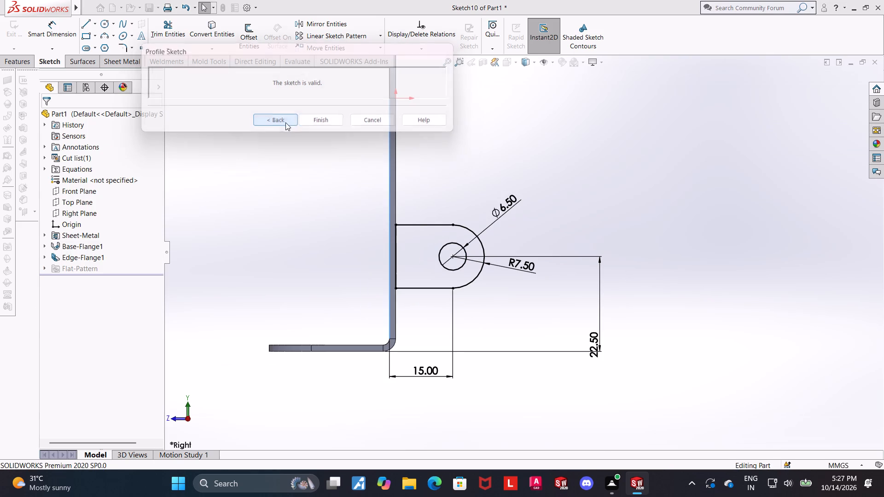
# Give the side flange a custom rectangular relief without relief ratio, 1.5 mm wide and 1.5 mm deep.
pyautogui.moveTo(634, 268); pyautogui.dragTo(607, 311, button='middle')
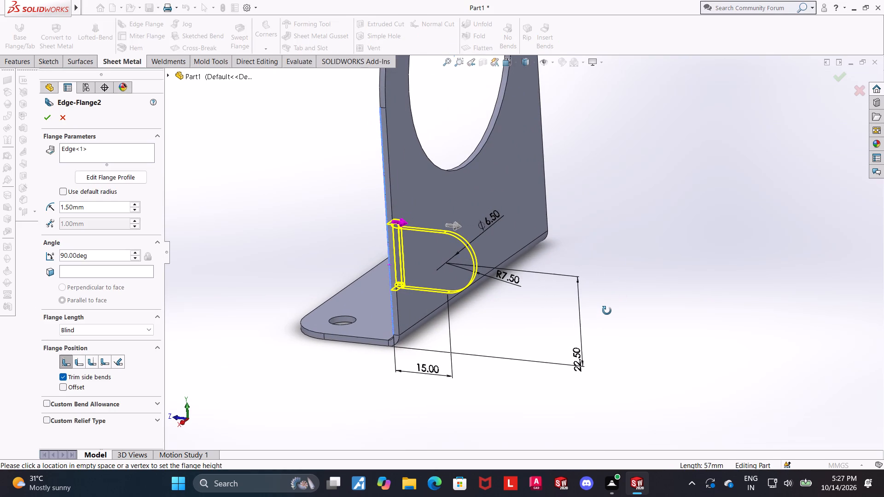
pyautogui.moveTo(607, 311); pyautogui.dragTo(618, 336, button='middle')
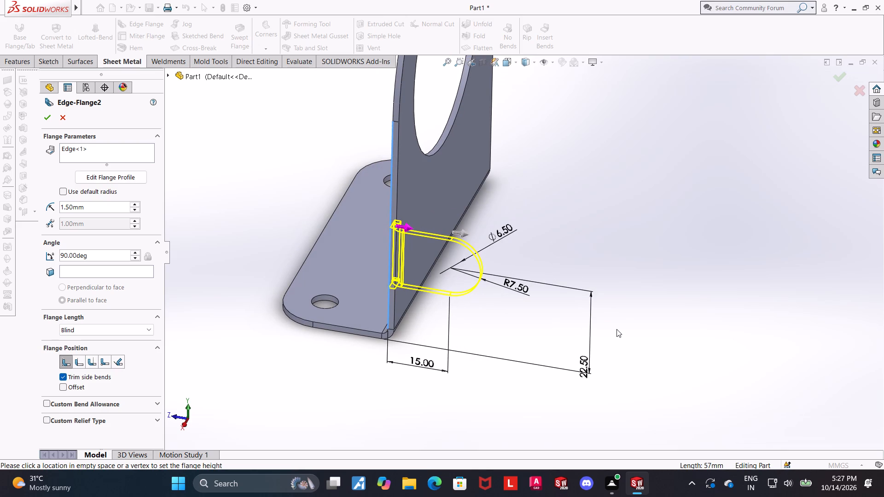
pyautogui.scroll(1, 616, 329)
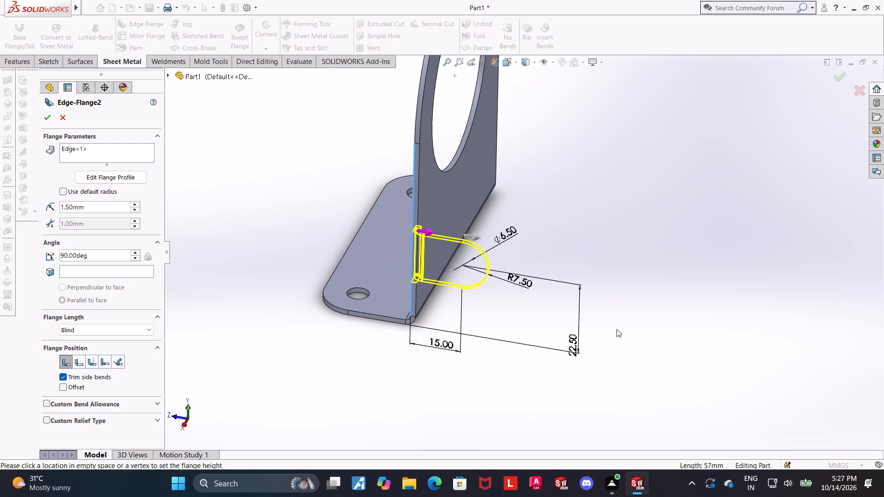
pyautogui.click(47, 416)
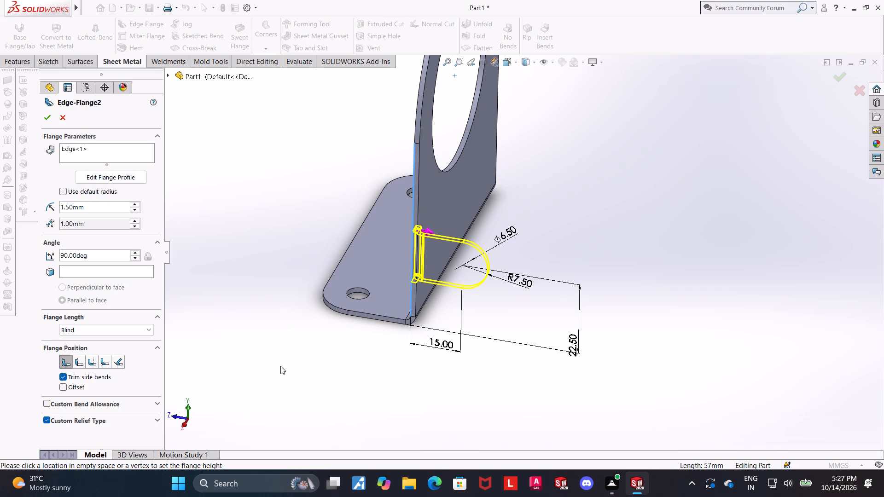
pyautogui.click(111, 419)
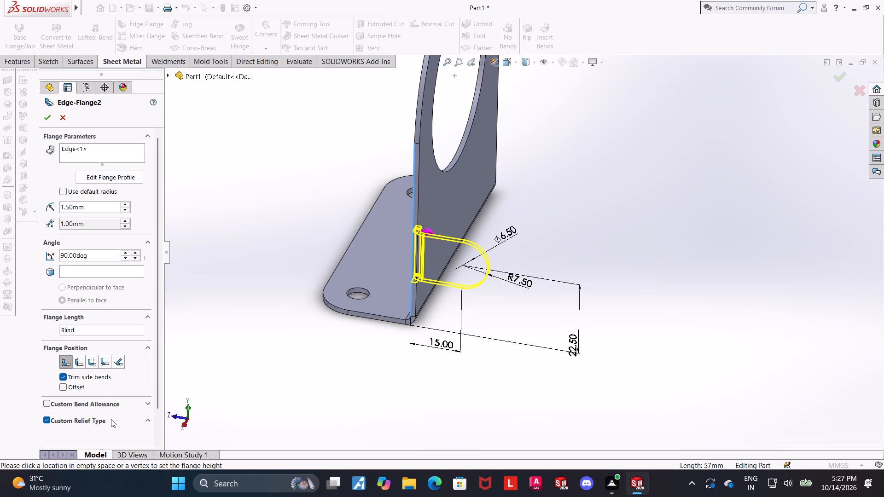
pyautogui.moveTo(157, 390); pyautogui.dragTo(159, 442)
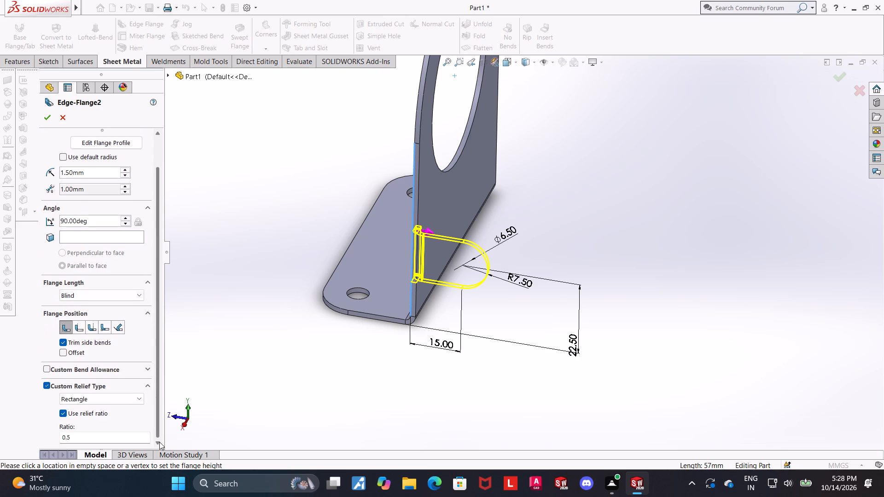
pyautogui.moveTo(159, 442); pyautogui.dragTo(159, 442)
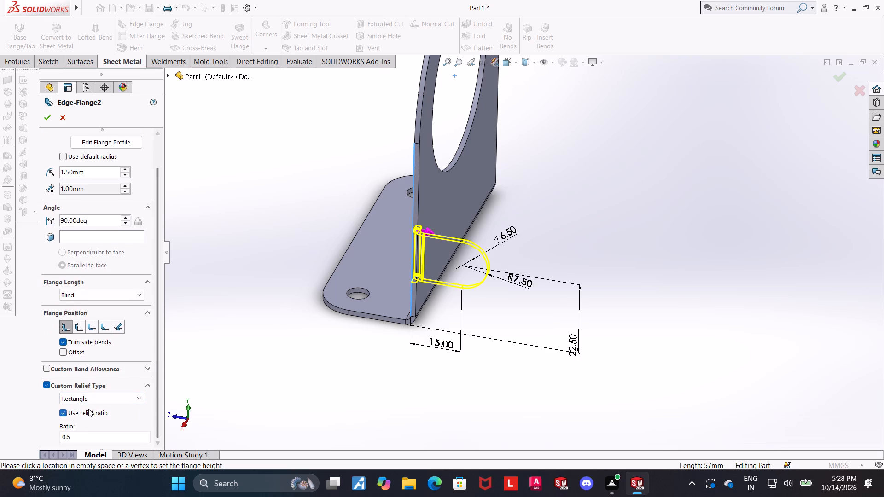
pyautogui.click(66, 413)
pyautogui.moveTo(96, 426); pyautogui.dragTo(0, 422)
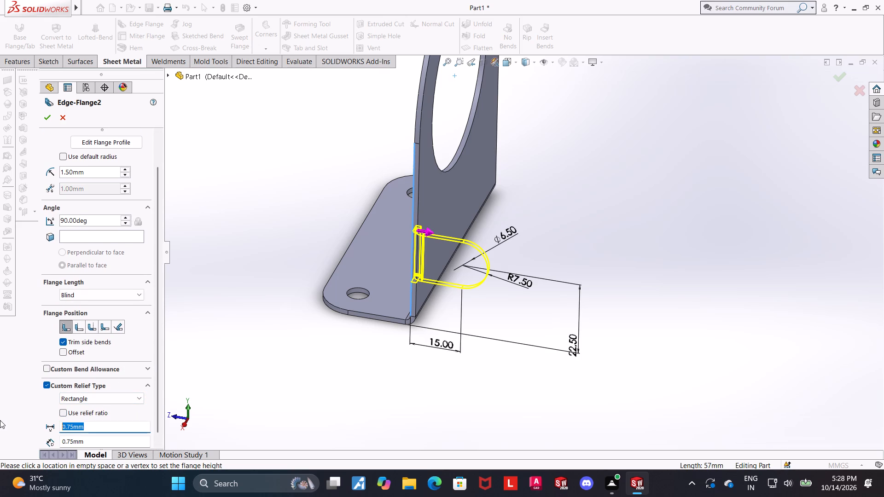
pyautogui.write('1.5')
pyautogui.press('Return')
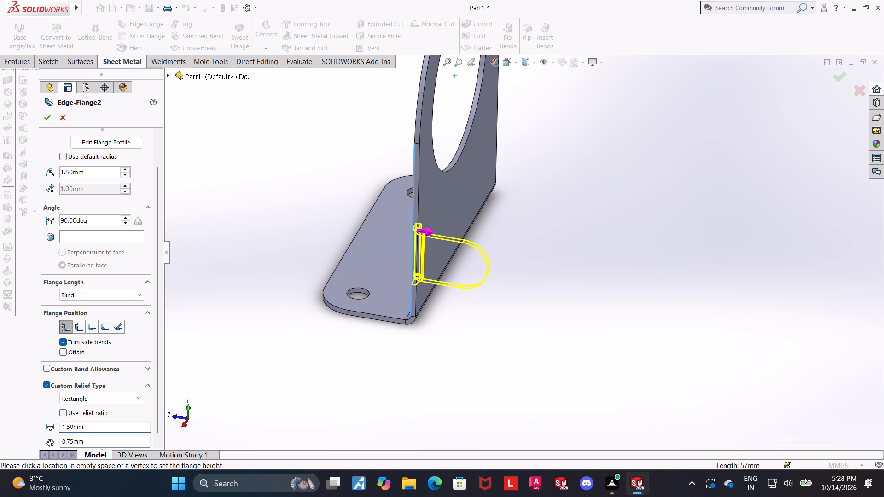
pyautogui.moveTo(115, 437); pyautogui.dragTo(13, 436)
pyautogui.press('1')
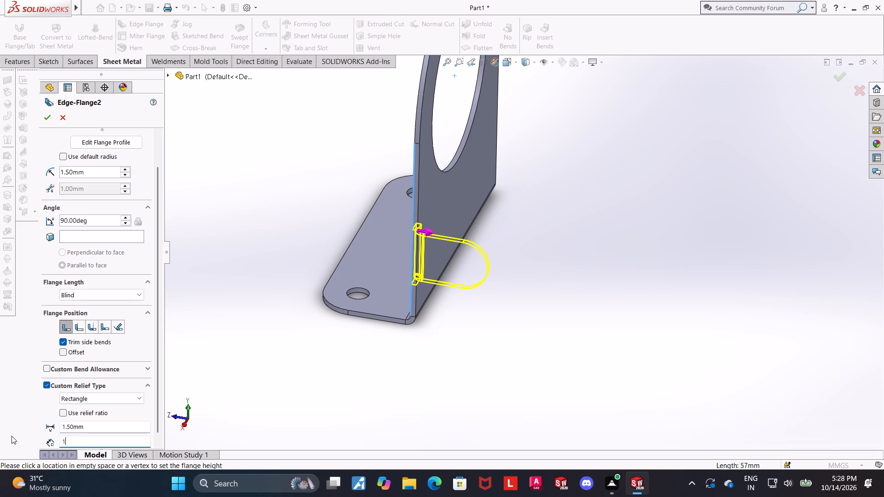
pyautogui.write('.5')
pyautogui.press('Return')
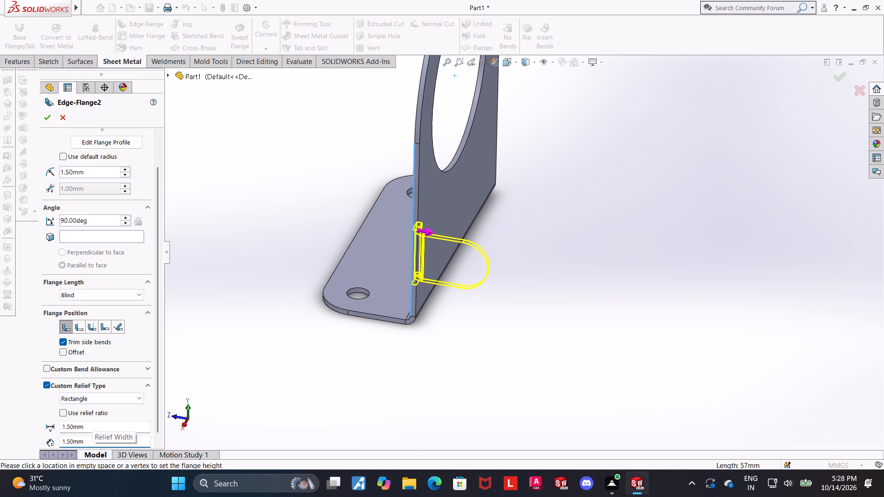
# Examine the side flange preview and its bend reliefs on the upright plate from several angles.
pyautogui.scroll(4, 501, 254)
pyautogui.scroll(-3, 528, 153)
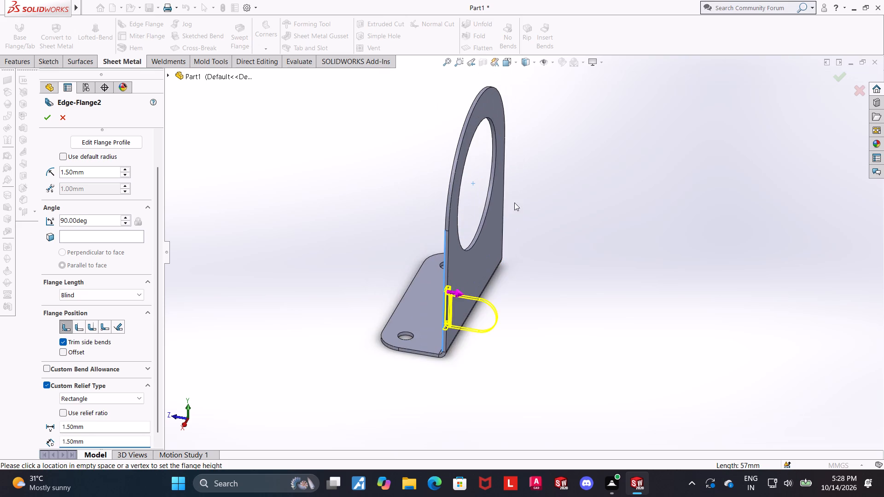
pyautogui.scroll(-5, 504, 280)
pyautogui.scroll(5, 440, 363)
pyautogui.moveTo(485, 352); pyautogui.dragTo(433, 335, button='middle')
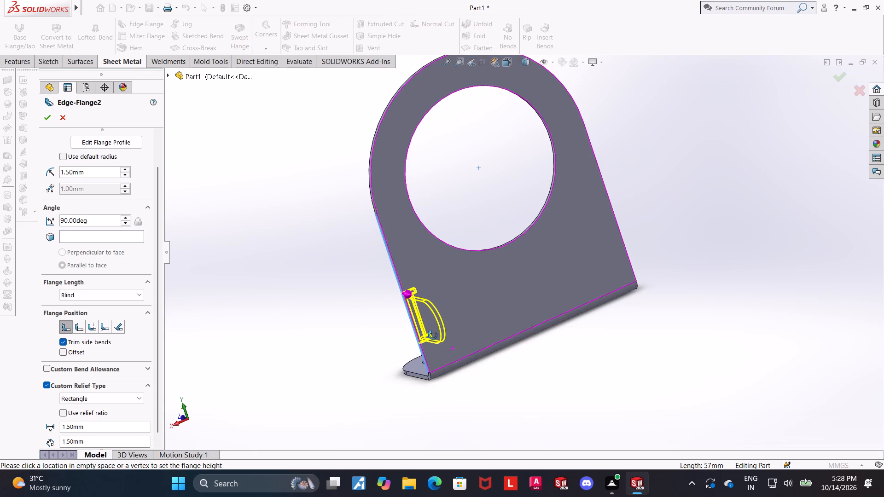
pyautogui.moveTo(433, 335); pyautogui.dragTo(432, 363, button='middle')
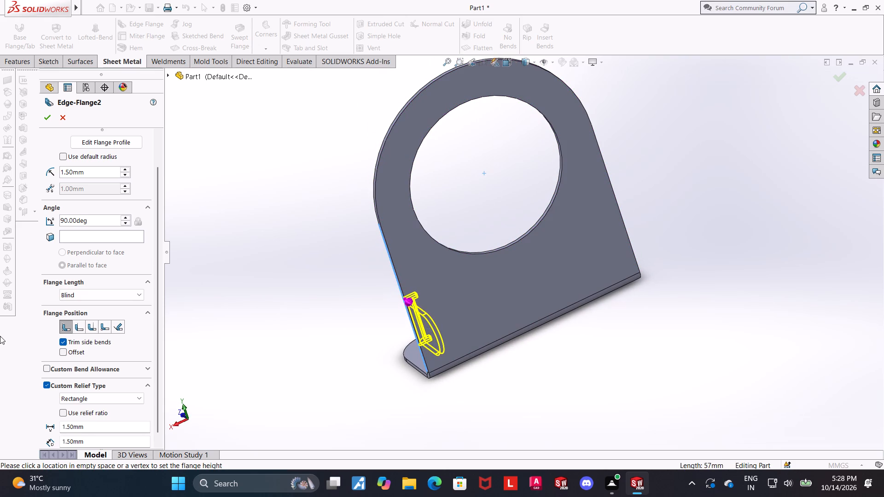
pyautogui.moveTo(508, 370); pyautogui.dragTo(521, 395, button='middle')
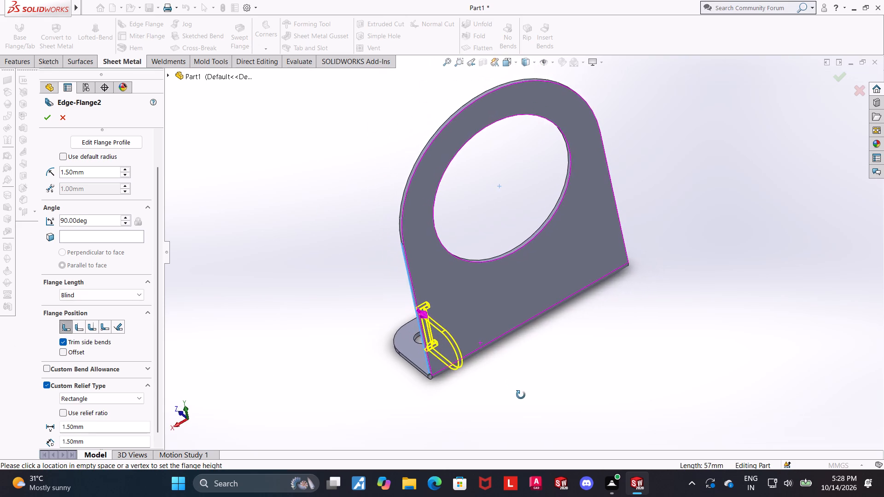
pyautogui.moveTo(521, 395); pyautogui.dragTo(528, 378, button='middle')
pyautogui.scroll(-2, 529, 378)
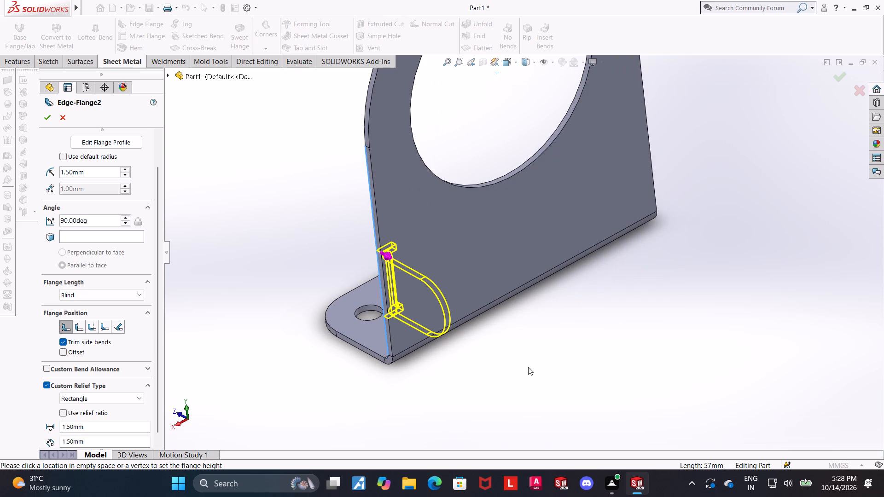
pyautogui.scroll(3, 560, 289)
pyautogui.scroll(-1, 592, 216)
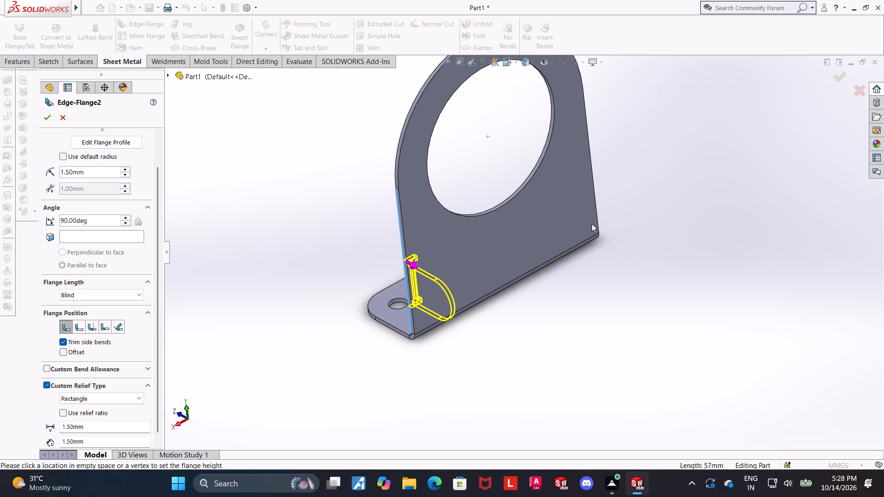
pyautogui.scroll(-3, 591, 231)
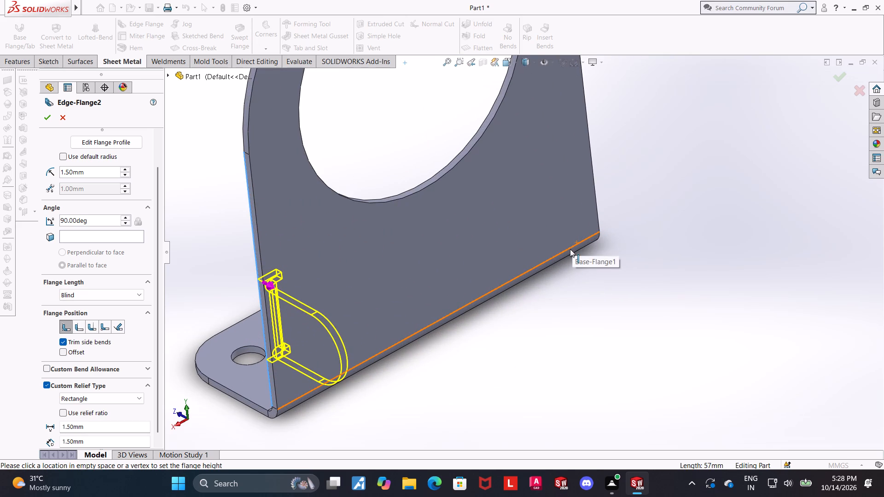
pyautogui.scroll(2, 570, 249)
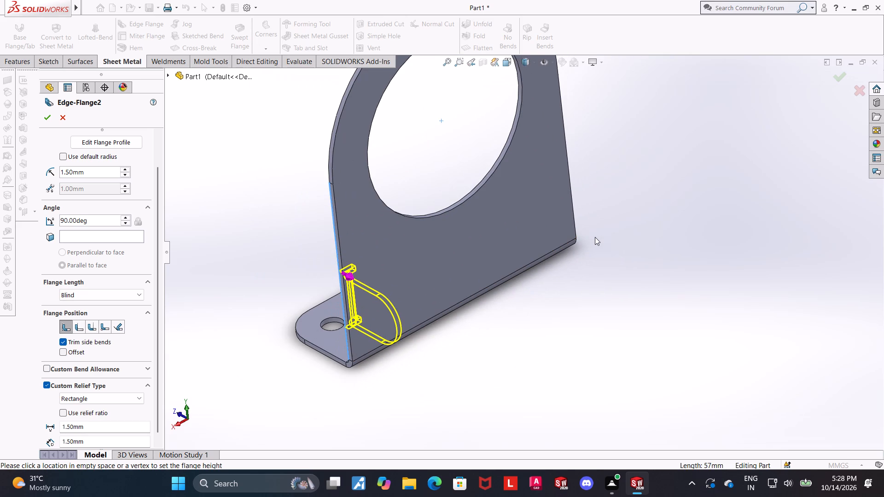
# Create the side edge flange with its current profile and custom rectangular relief settings.
pyautogui.scroll(-1, 450, 246)
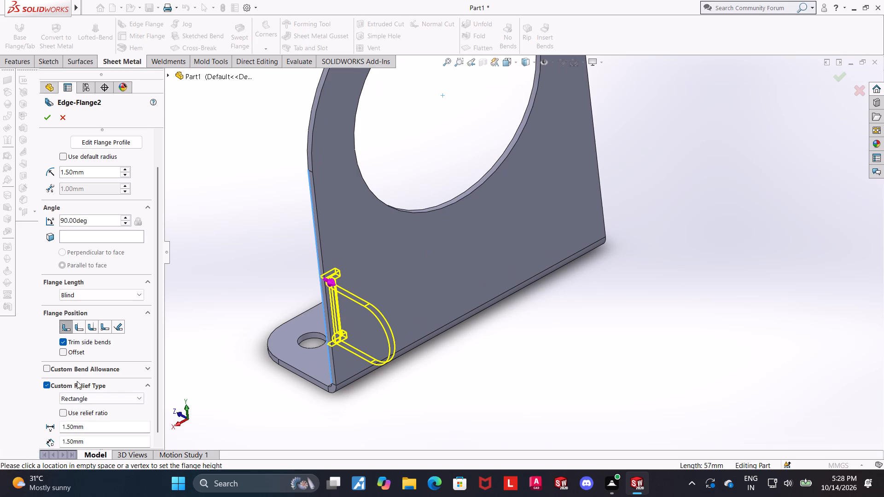
pyautogui.scroll(-2, 463, 253)
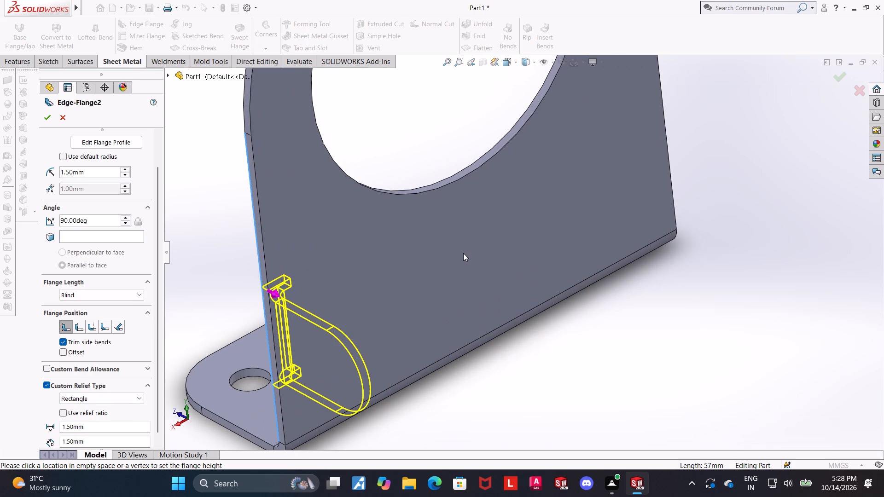
pyautogui.click(46, 116)
# Examine the finished side flange, its bend reliefs and the whole bracket from several angles.
pyautogui.scroll(2, 541, 339)
pyautogui.moveTo(504, 355); pyautogui.dragTo(500, 353, button='middle')
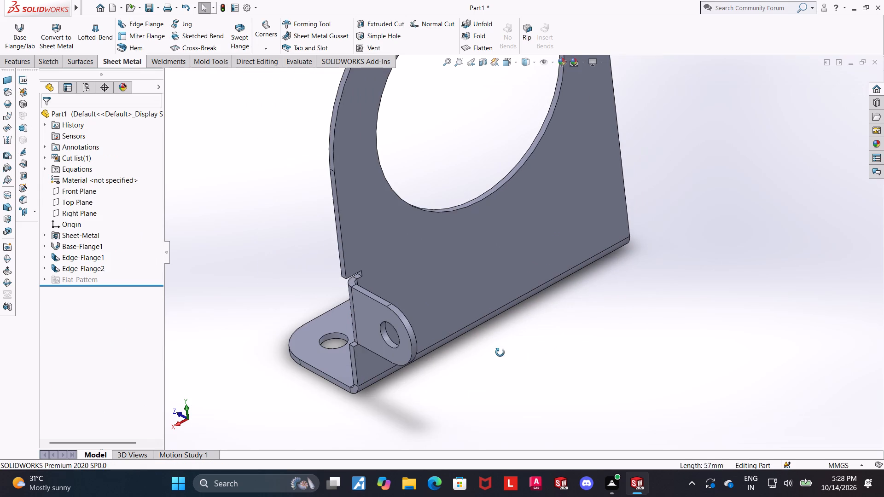
pyautogui.moveTo(500, 353); pyautogui.dragTo(528, 297, button='middle')
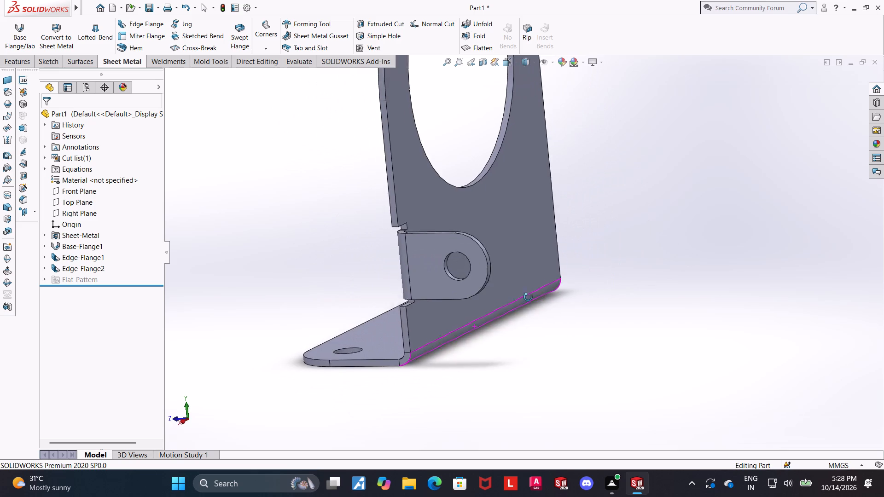
pyautogui.moveTo(528, 297); pyautogui.dragTo(557, 313, button='middle')
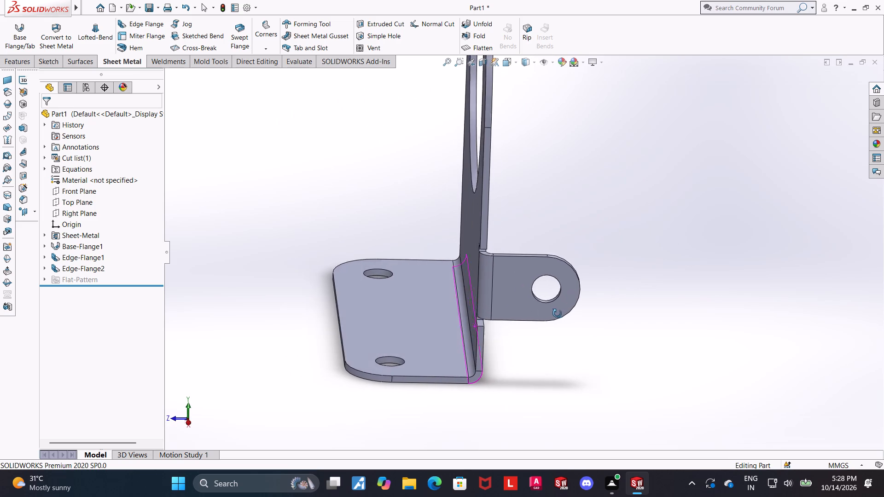
pyautogui.moveTo(557, 313); pyautogui.dragTo(576, 322, button='middle')
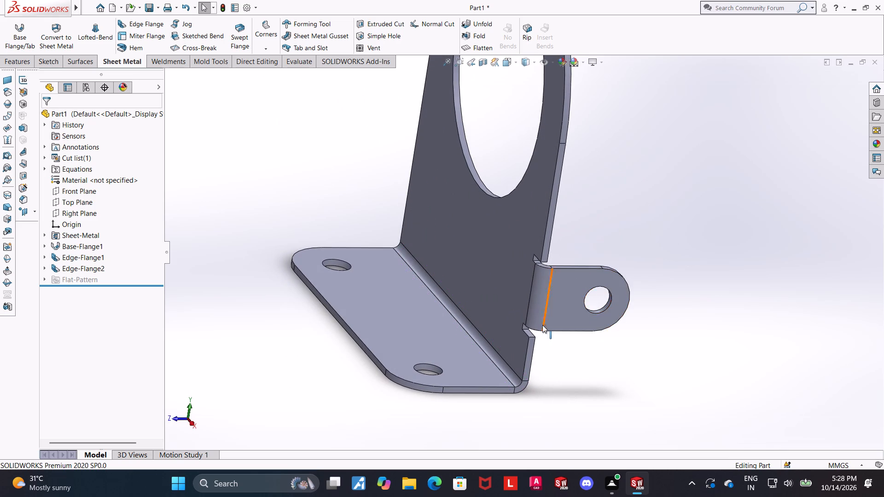
pyautogui.moveTo(545, 315); pyautogui.dragTo(574, 306, button='middle')
pyautogui.scroll(4, 574, 306)
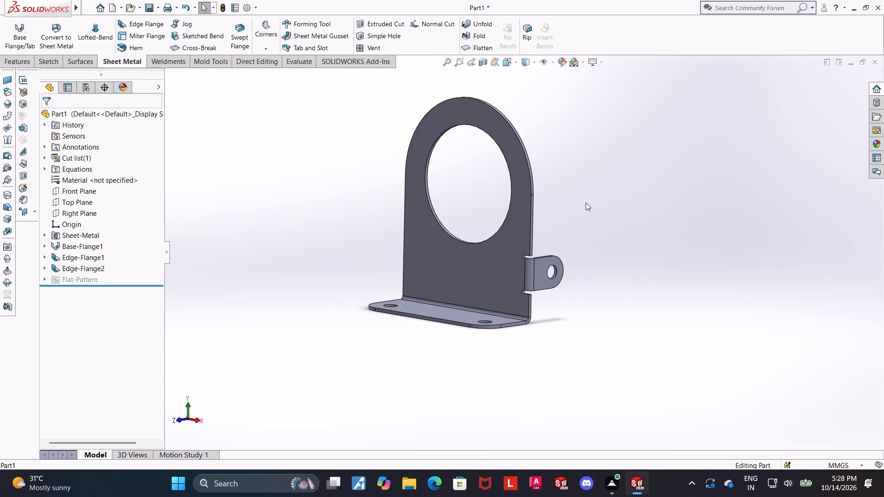
pyautogui.scroll(-2, 585, 151)
pyautogui.moveTo(571, 191); pyautogui.dragTo(569, 201, button='middle')
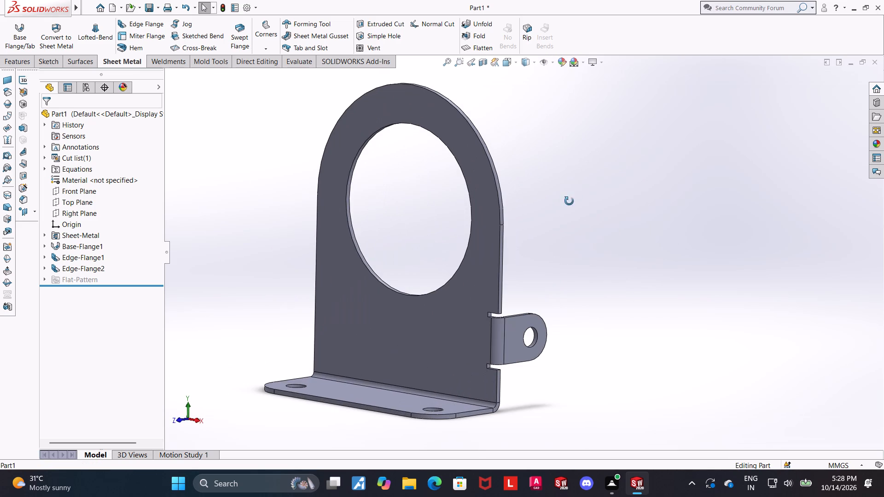
pyautogui.moveTo(569, 201); pyautogui.dragTo(565, 231, button='middle')
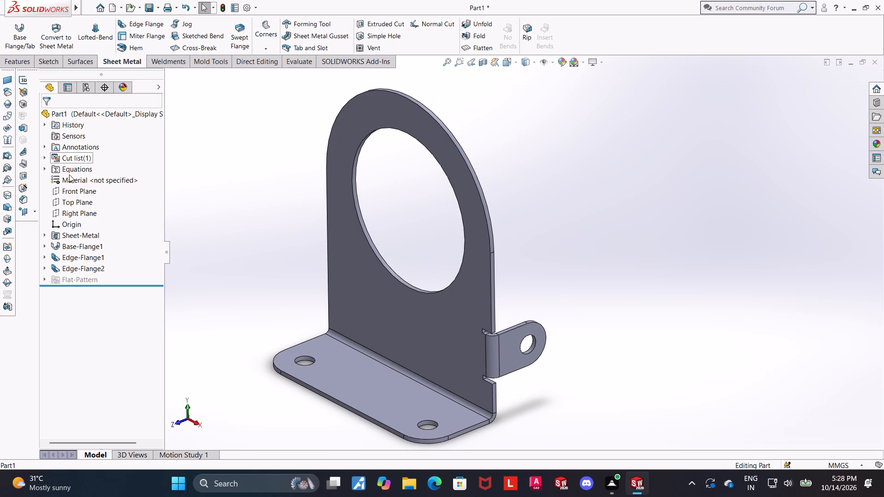
# Mirror the holed side flange, Edge-Flange2, about the Right Plane to the opposite edge of the upright plate.
pyautogui.click(72, 209)
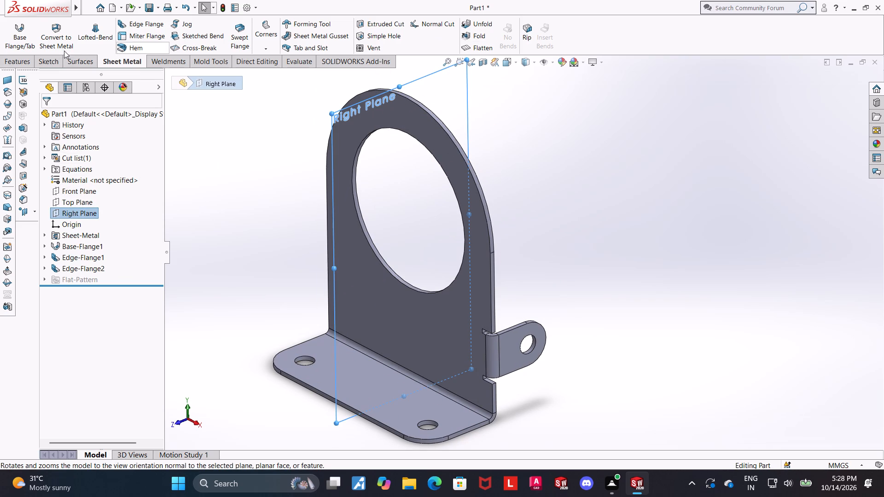
pyautogui.click(10, 64)
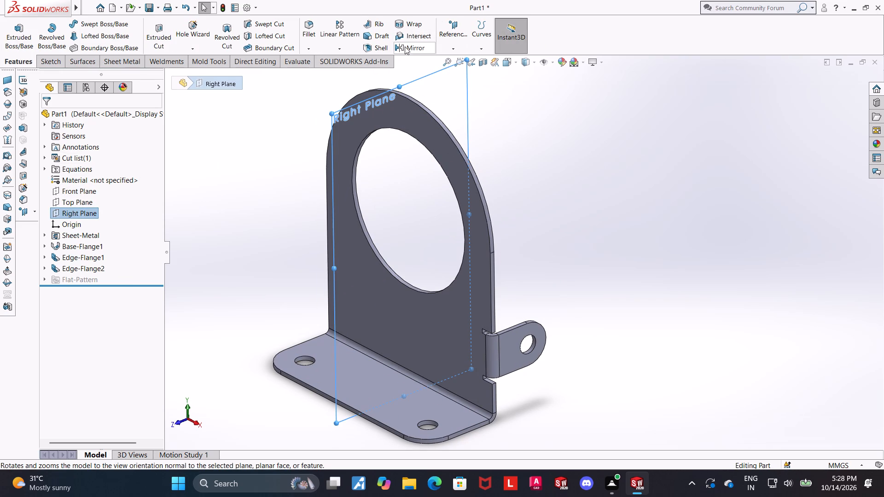
pyautogui.click(405, 46)
pyautogui.click(166, 77)
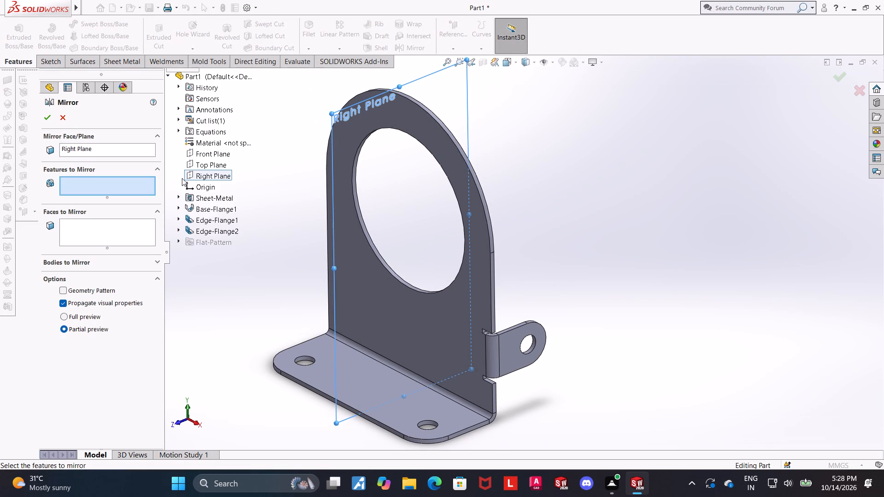
pyautogui.click(204, 232)
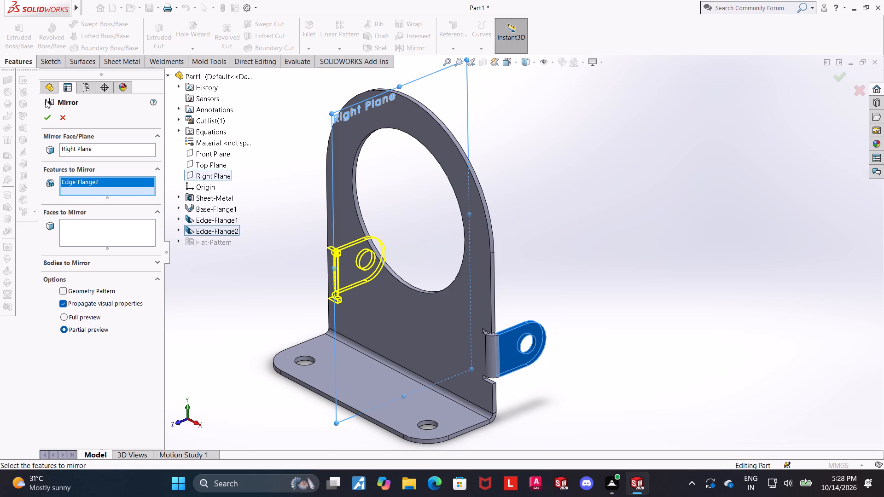
pyautogui.click(46, 115)
pyautogui.click(636, 160)
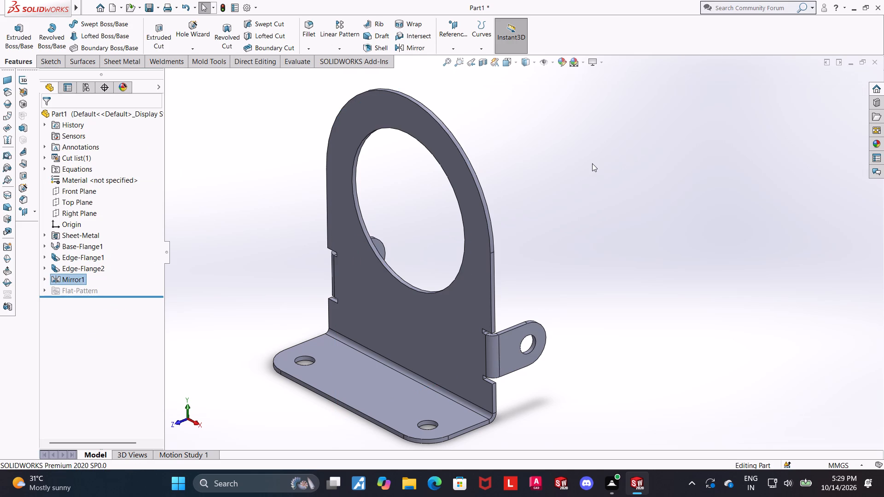
# Examine the bracket with both side flanges from several angles and distances.
pyautogui.scroll(2, 592, 163)
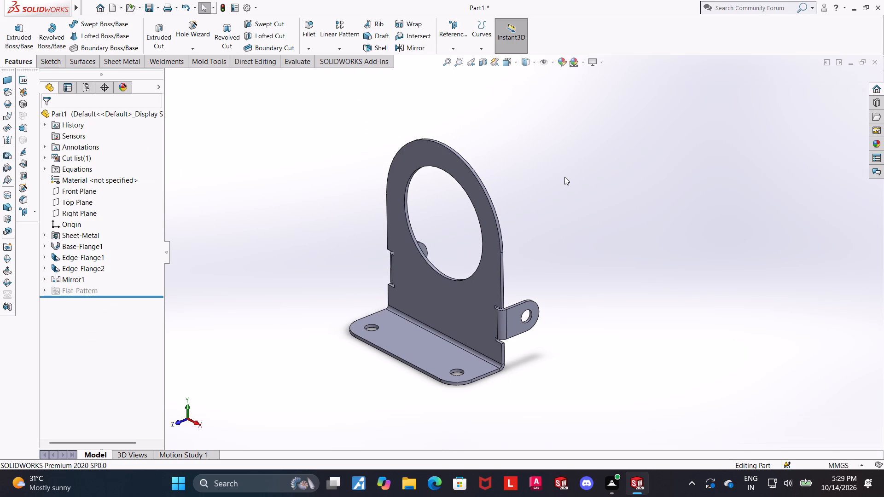
pyautogui.scroll(1, 618, 178)
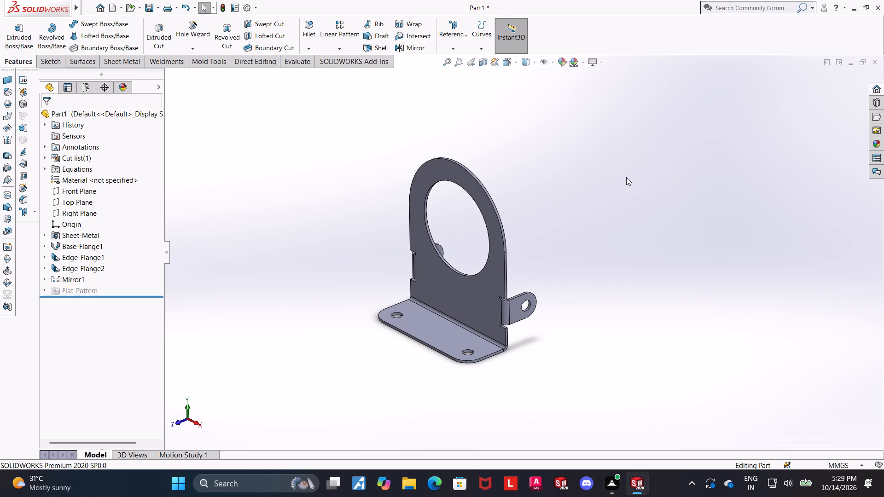
pyautogui.scroll(1, 620, 179)
pyautogui.scroll(2, 509, 218)
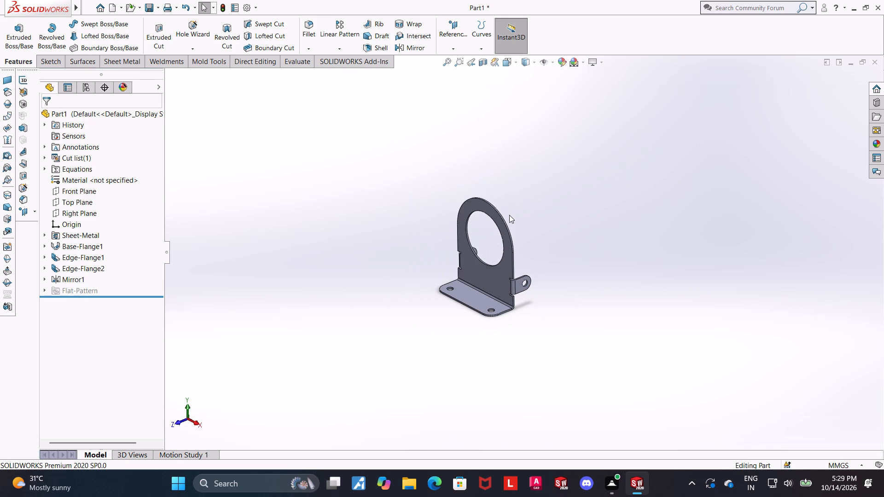
pyautogui.scroll(2, 509, 213)
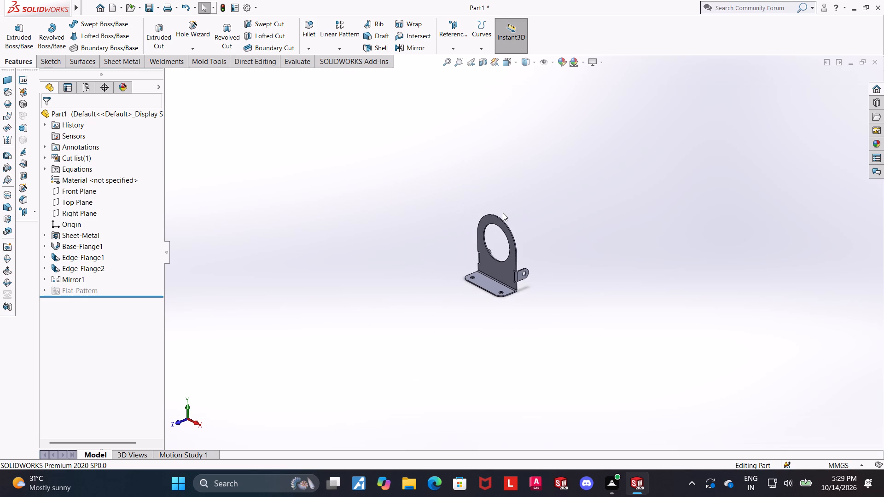
pyautogui.scroll(-4, 492, 243)
pyautogui.scroll(-3, 542, 251)
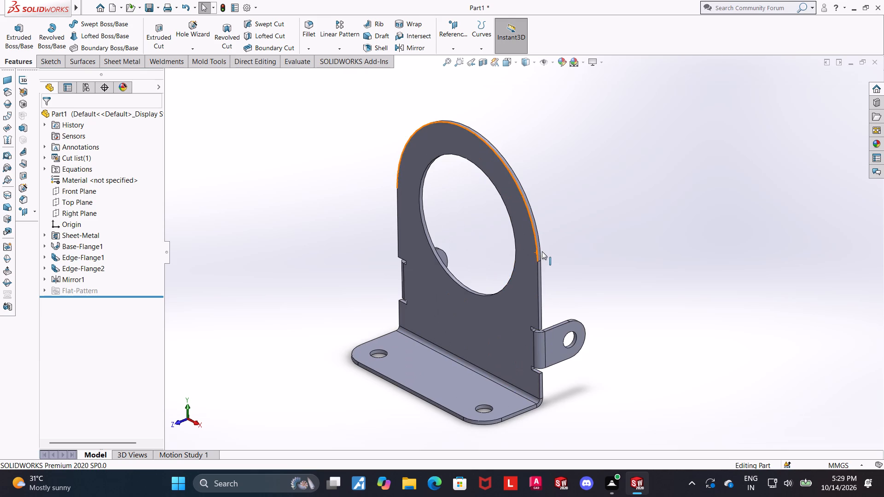
pyautogui.moveTo(612, 270); pyautogui.dragTo(593, 260, button='middle')
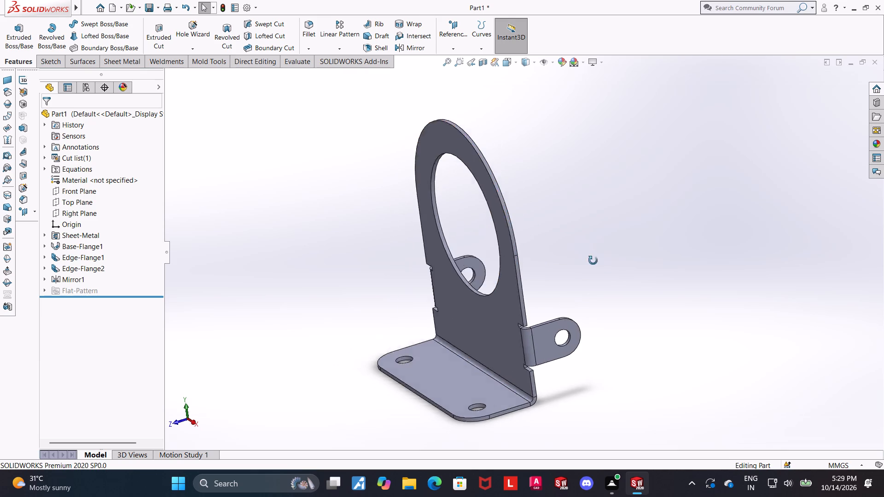
pyautogui.moveTo(593, 260); pyautogui.dragTo(593, 273, button='middle')
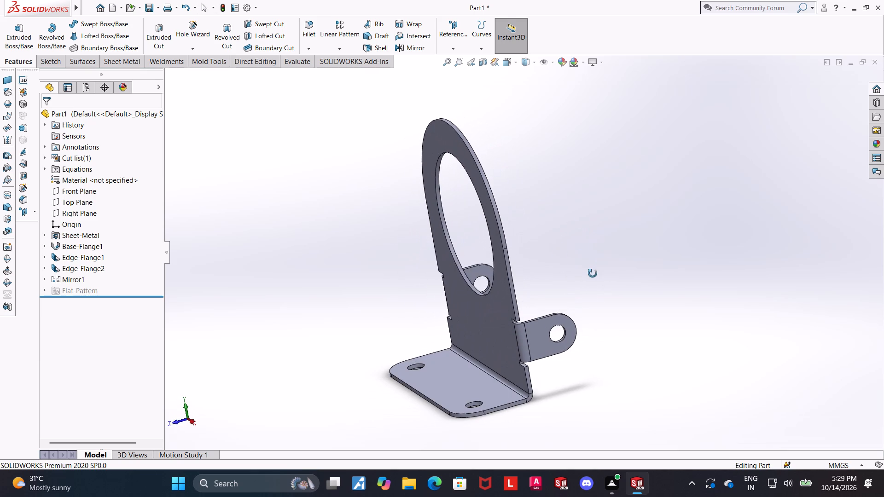
pyautogui.moveTo(593, 273); pyautogui.dragTo(593, 275, button='middle')
pyautogui.scroll(1, 600, 262)
pyautogui.scroll(-1, 605, 222)
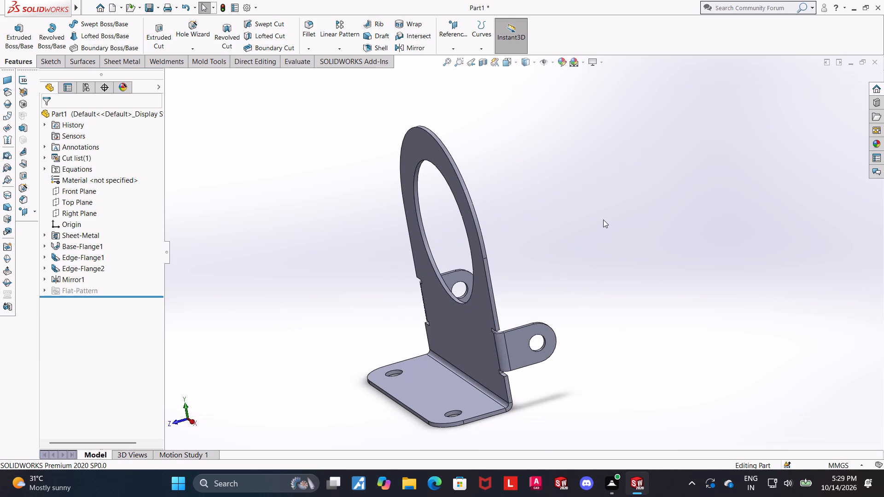
pyautogui.scroll(-1, 534, 206)
pyautogui.scroll(2, 561, 240)
pyautogui.moveTo(570, 281); pyautogui.dragTo(588, 285, button='middle')
pyautogui.scroll(-1, 576, 272)
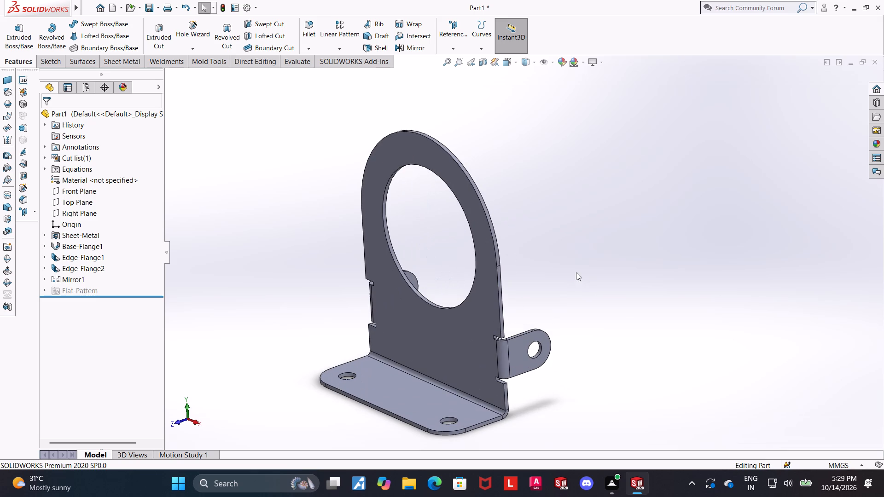
# Apply a bright magenta color from the standard palette to the whole part.
pyautogui.rightClick(72, 127)
pyautogui.rightClick(76, 109)
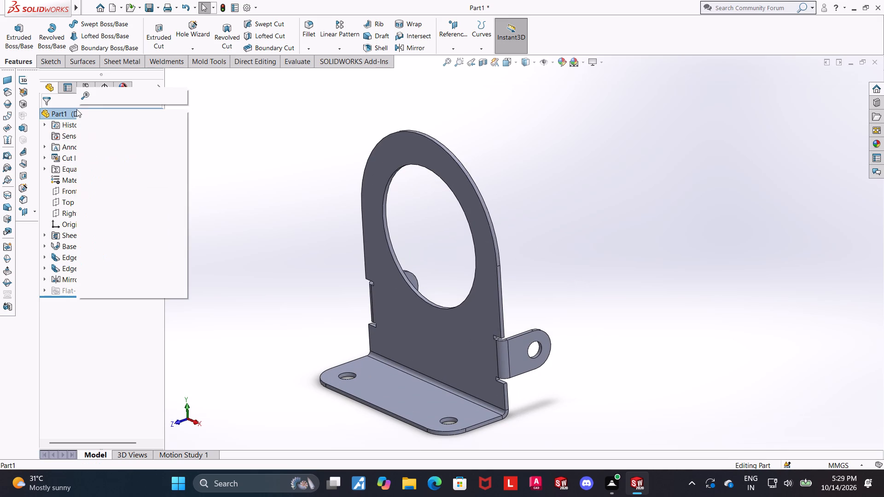
pyautogui.click(99, 93)
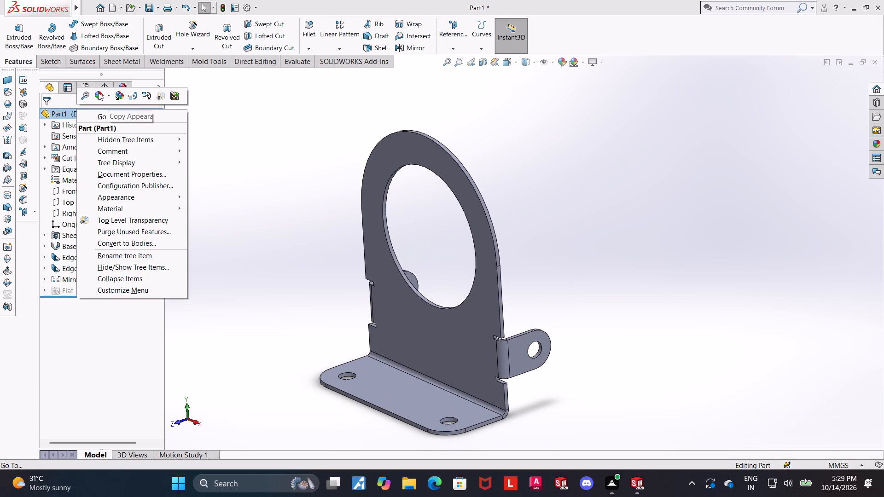
pyautogui.click(98, 92)
pyautogui.click(144, 119)
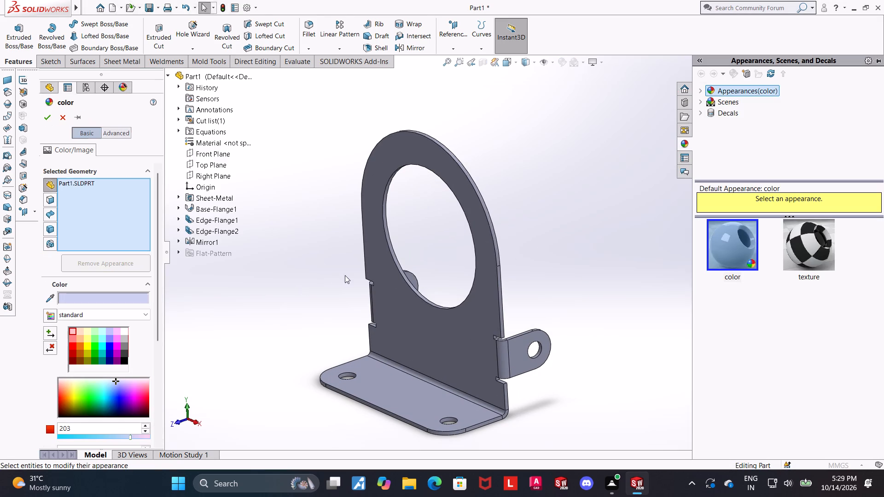
pyautogui.click(116, 346)
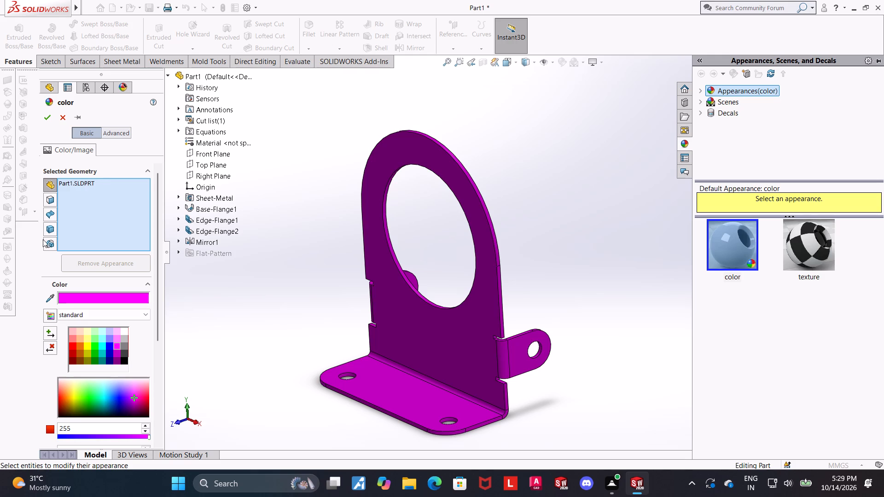
pyautogui.click(52, 112)
pyautogui.click(612, 258)
# Start a sheet metal gusset supported by the upright plate's inner face and the bottom flange's upper face.
pyautogui.scroll(2, 602, 269)
pyautogui.scroll(-2, 601, 282)
pyautogui.moveTo(556, 318); pyautogui.dragTo(554, 302, button='middle')
pyautogui.scroll(-2, 493, 326)
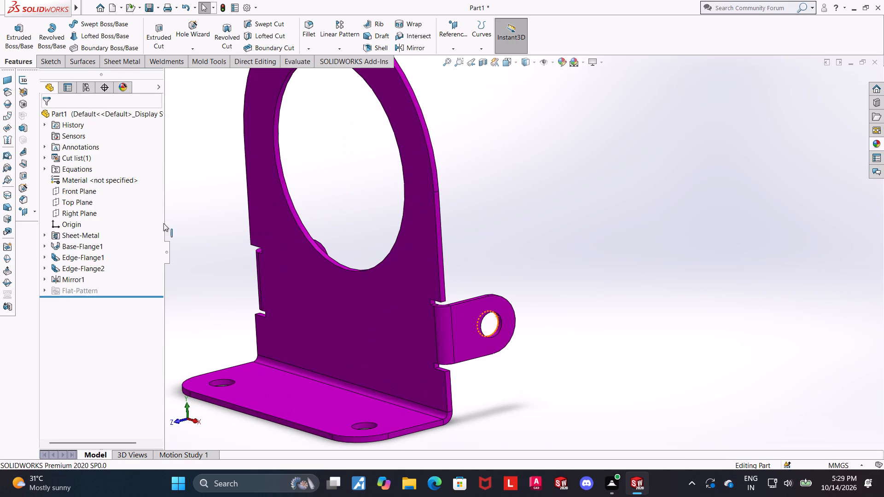
pyautogui.click(134, 66)
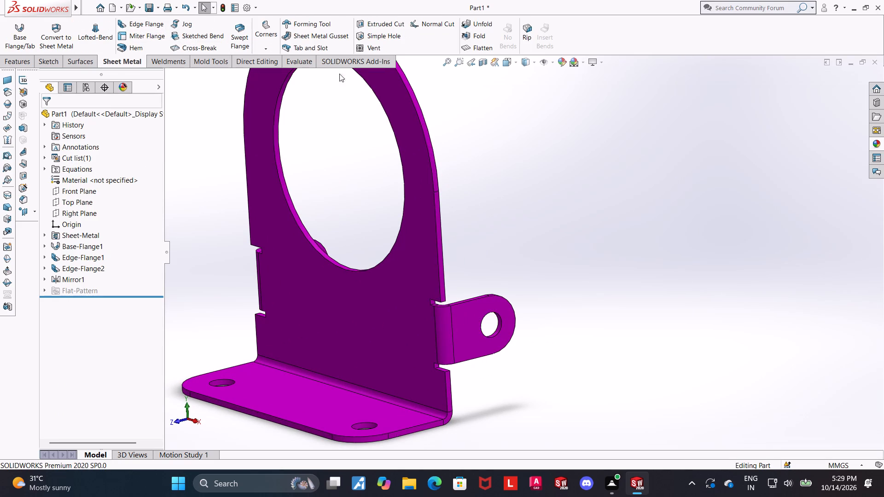
pyautogui.click(335, 38)
pyautogui.click(337, 318)
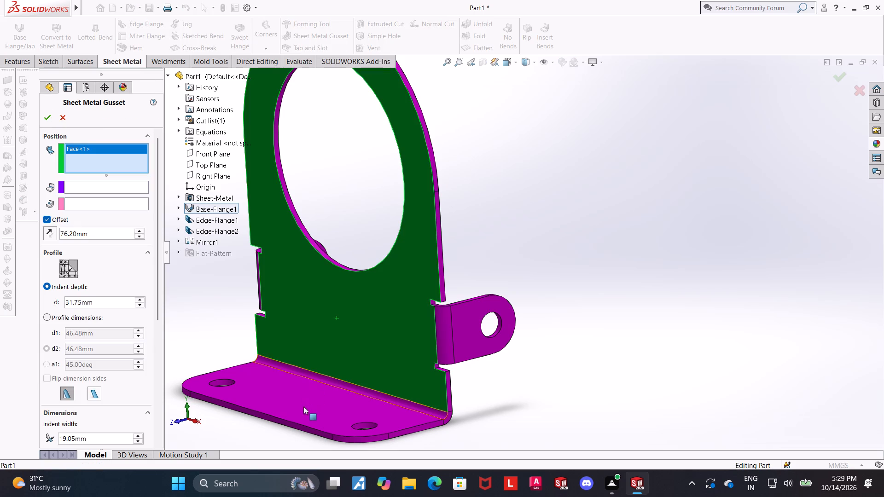
pyautogui.click(301, 412)
# Examine the gusset preview between the upright plate and the bottom flange from several angles and distances.
pyautogui.moveTo(611, 292); pyautogui.dragTo(598, 306, button='middle')
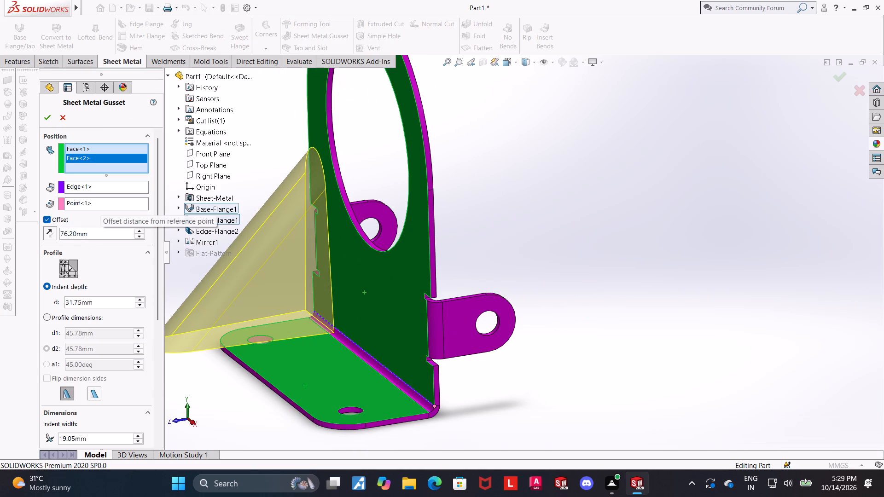
pyautogui.moveTo(413, 359); pyautogui.dragTo(441, 372, button='middle')
pyautogui.scroll(3, 439, 367)
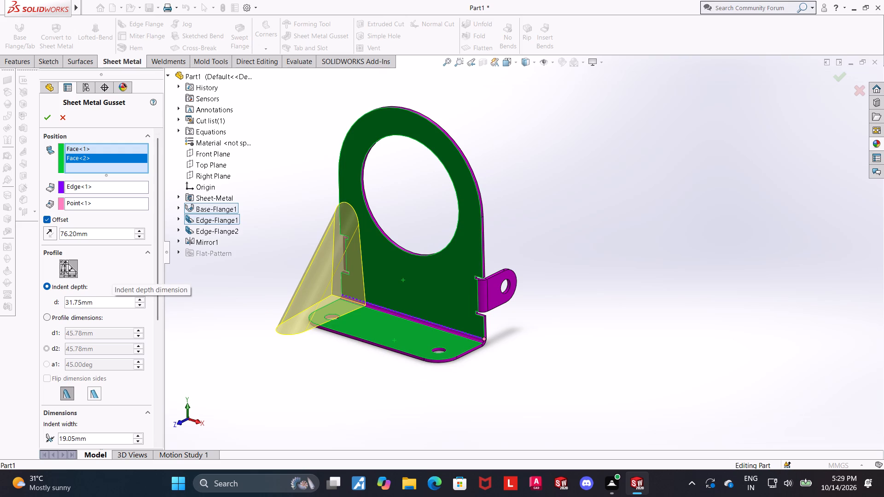
pyautogui.moveTo(107, 301); pyautogui.dragTo(82, 296)
pyautogui.scroll(1, 287, 278)
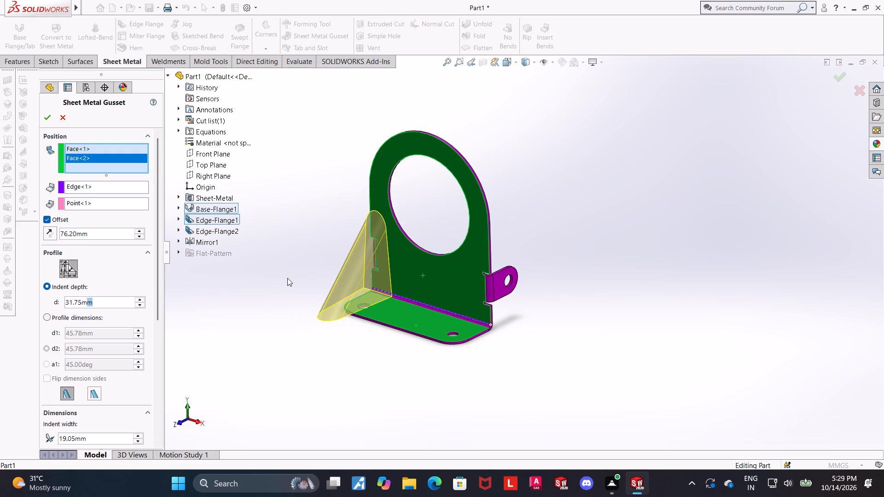
pyautogui.scroll(1, 287, 278)
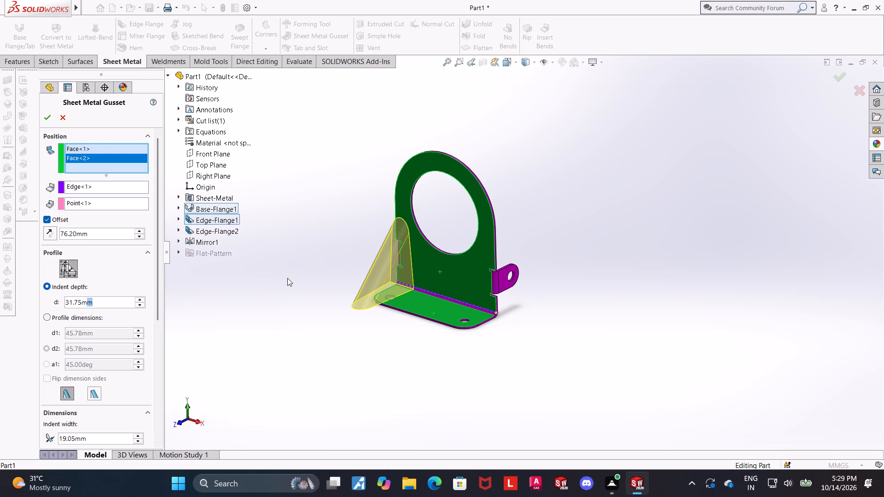
pyautogui.scroll(1, 287, 278)
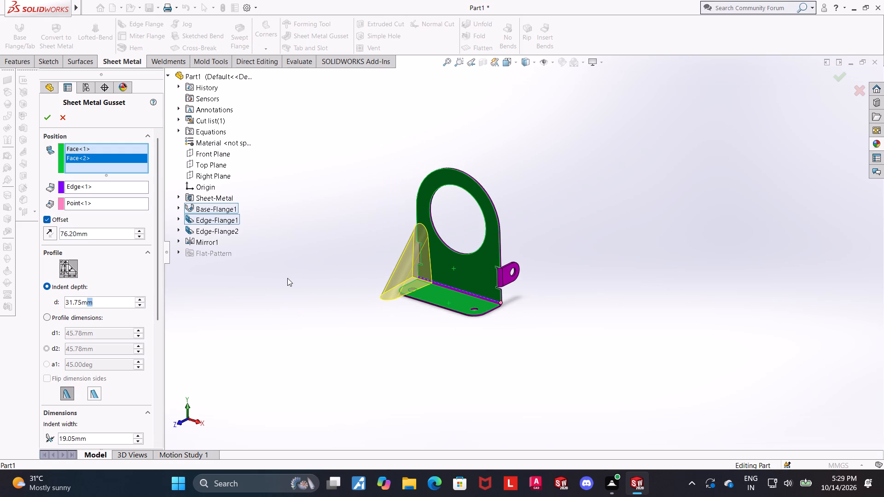
pyautogui.scroll(1, 332, 262)
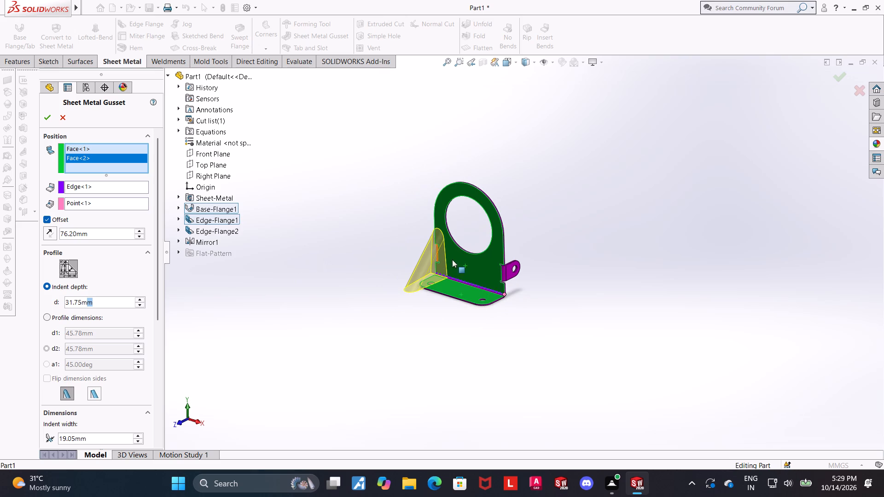
pyautogui.scroll(-1, 435, 263)
pyautogui.moveTo(114, 300); pyautogui.dragTo(0, 297)
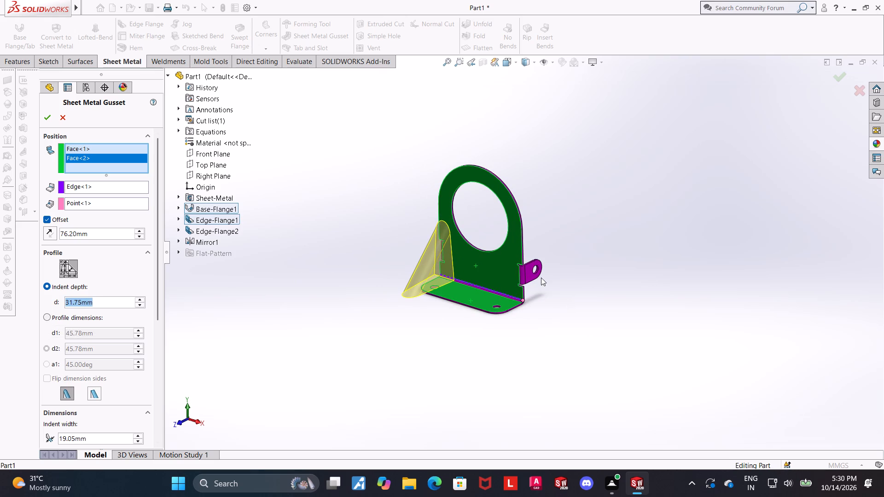
pyautogui.scroll(2, 541, 277)
pyautogui.scroll(-3, 587, 256)
pyautogui.scroll(-2, 320, 295)
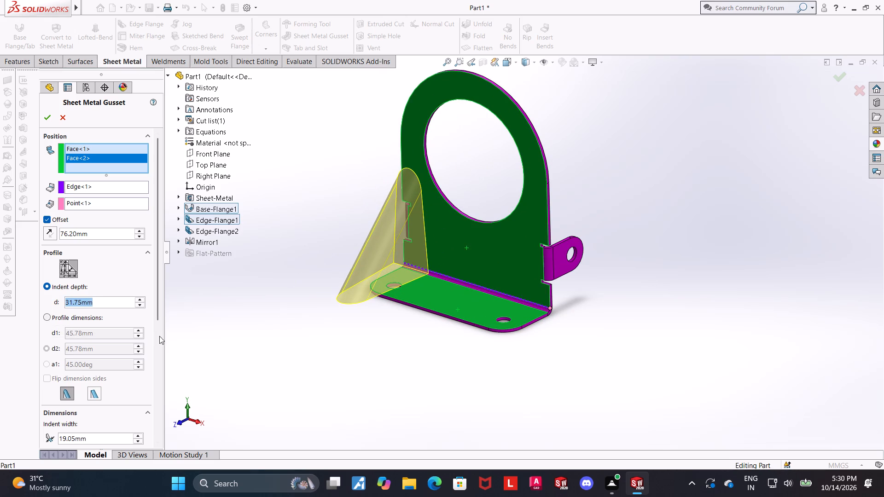
# Set the gusset's indent width to 7.5 mm.
pyautogui.moveTo(154, 309); pyautogui.dragTo(157, 357)
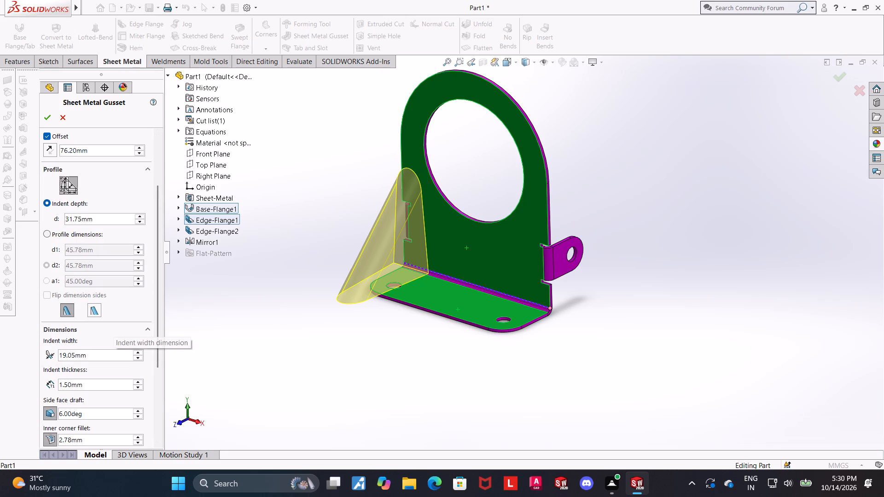
pyautogui.moveTo(108, 354); pyautogui.dragTo(18, 348)
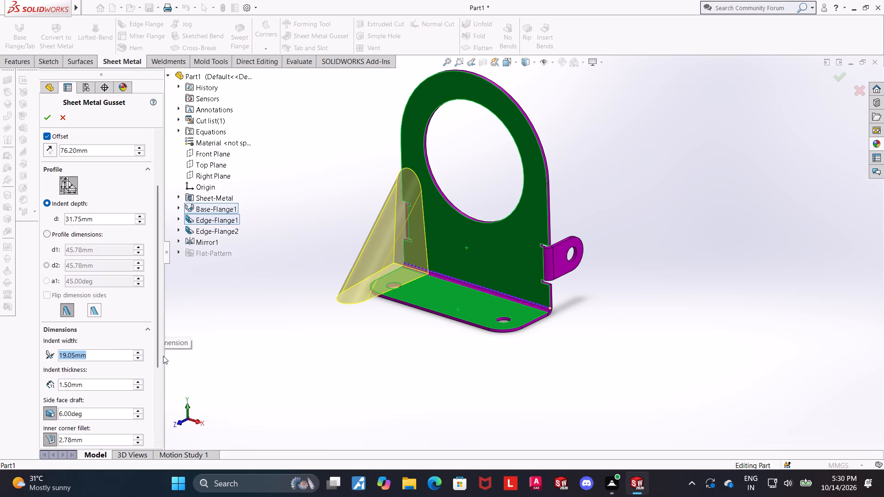
pyautogui.press('.')
pyautogui.press('BackSpace')
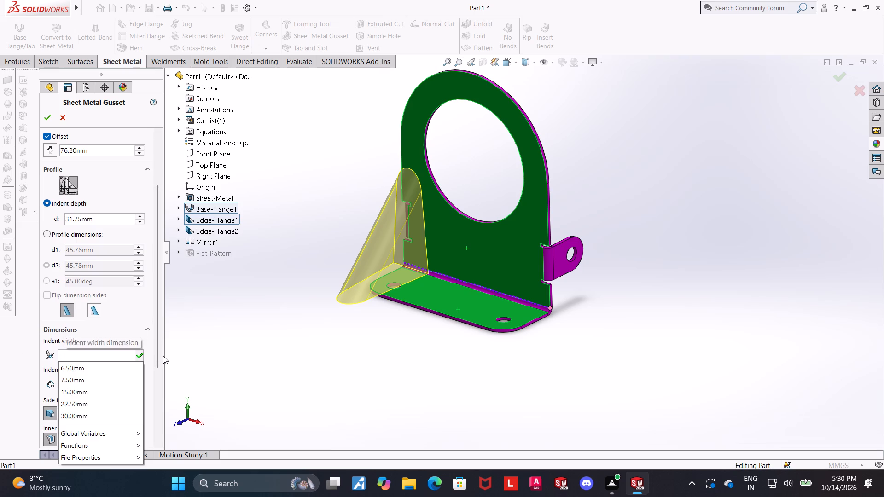
pyautogui.write('7.5')
pyautogui.press('Return')
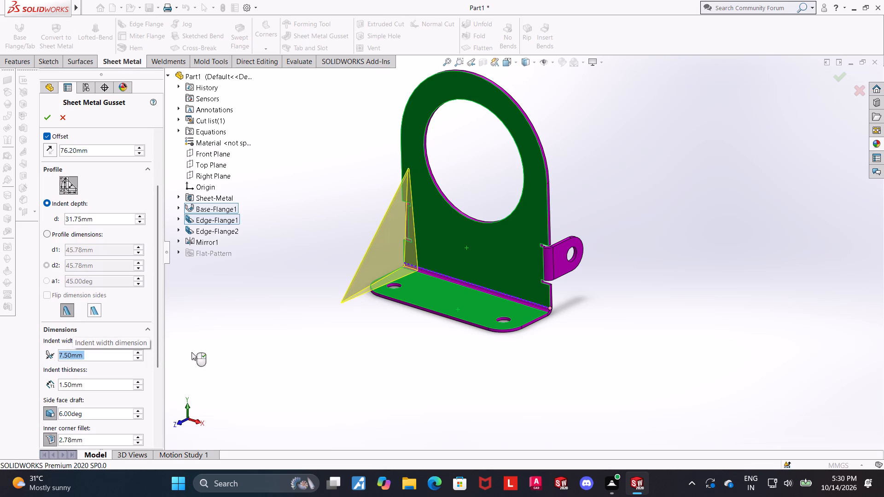
# Examine the gusset preview's shape and its offset placement along the bend at different zoom levels.
pyautogui.scroll(-1, 556, 208)
pyautogui.scroll(2, 556, 208)
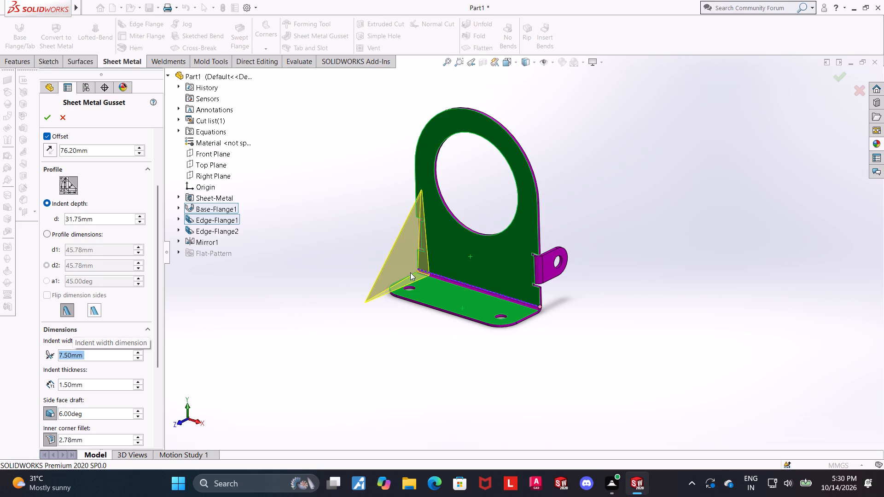
pyautogui.scroll(1, 493, 269)
pyautogui.scroll(-1, 494, 269)
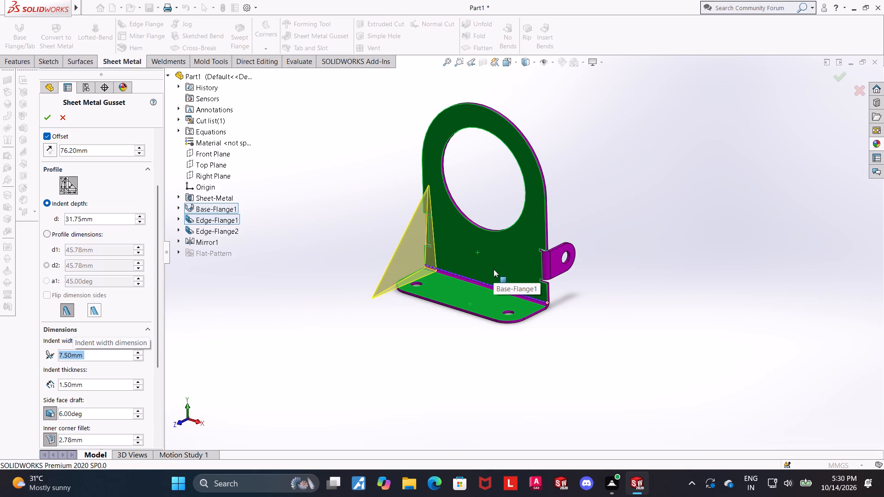
pyautogui.scroll(2, 514, 261)
pyautogui.scroll(-4, 514, 261)
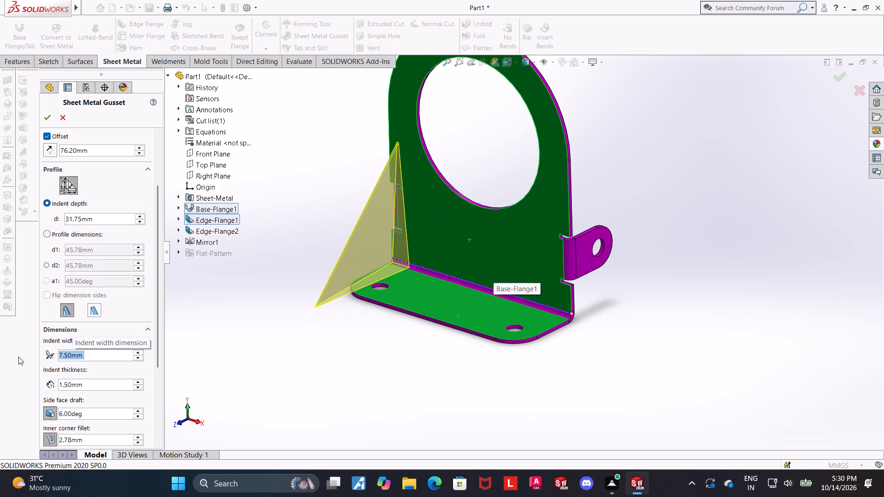
pyautogui.moveTo(160, 308); pyautogui.dragTo(215, 195)
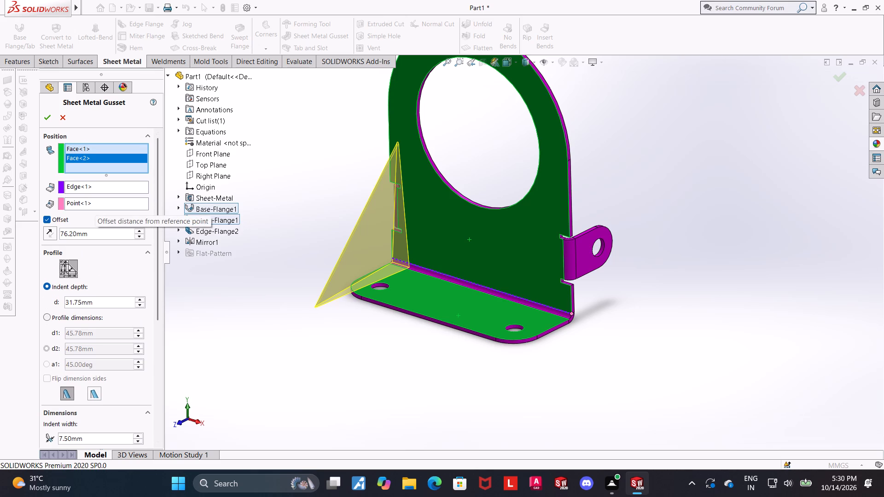
pyautogui.moveTo(90, 236); pyautogui.dragTo(0, 231)
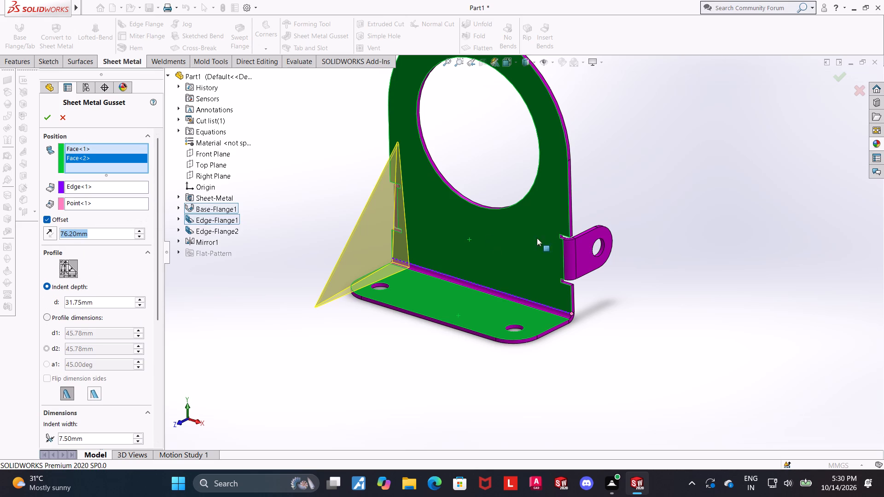
pyautogui.scroll(-1, 488, 235)
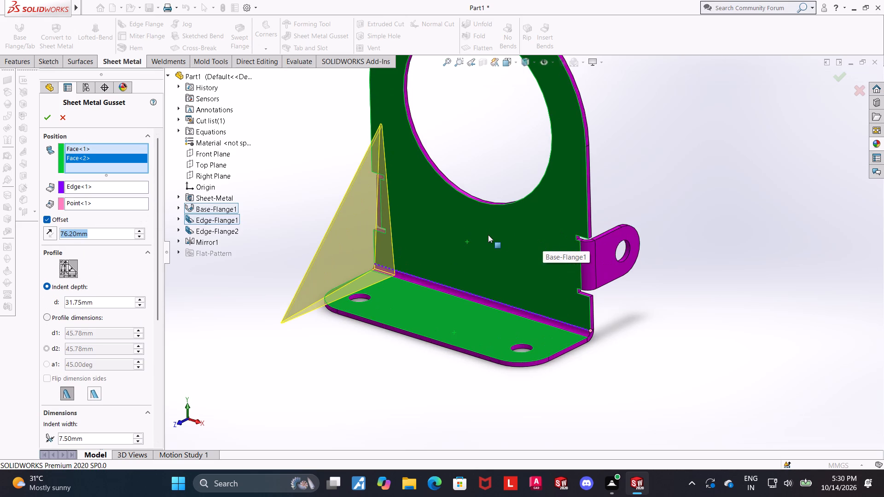
pyautogui.scroll(1, 488, 235)
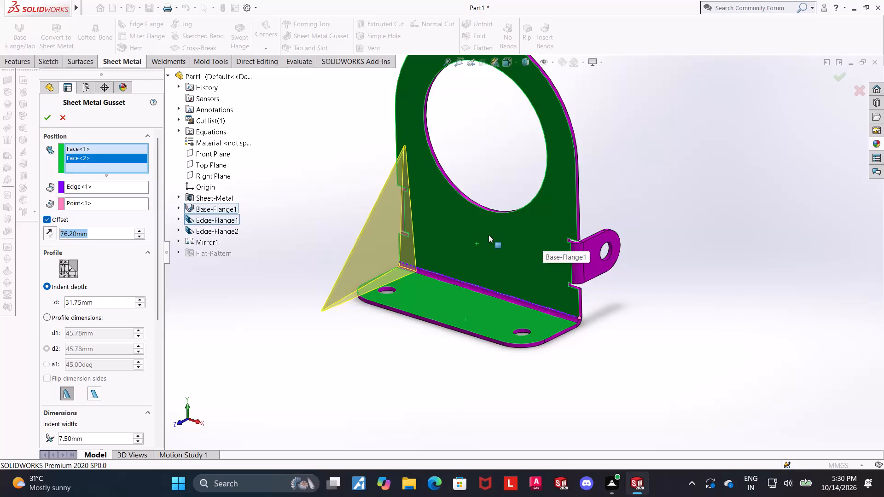
pyautogui.scroll(1, 489, 235)
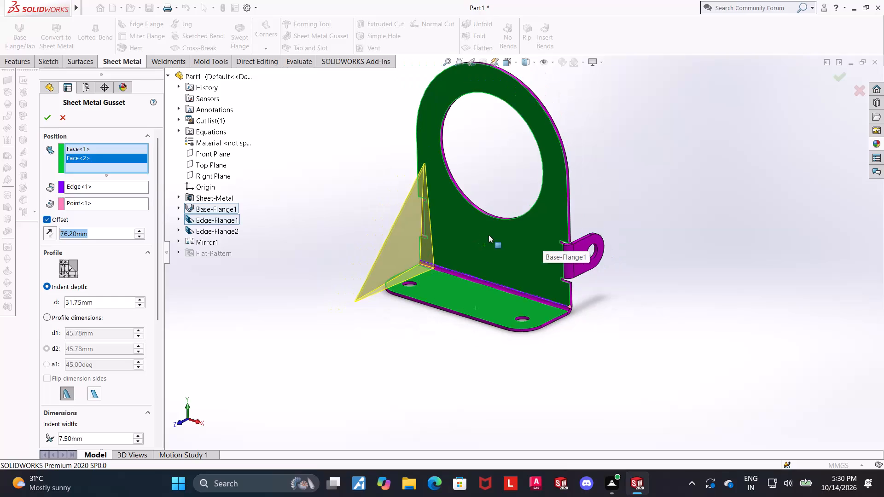
pyautogui.scroll(1, 489, 235)
pyautogui.scroll(-1, 489, 235)
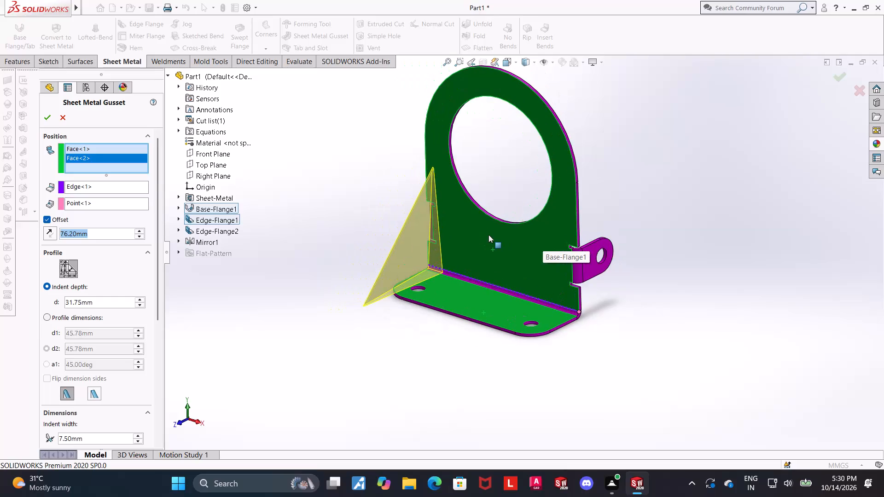
pyautogui.scroll(-6, 489, 235)
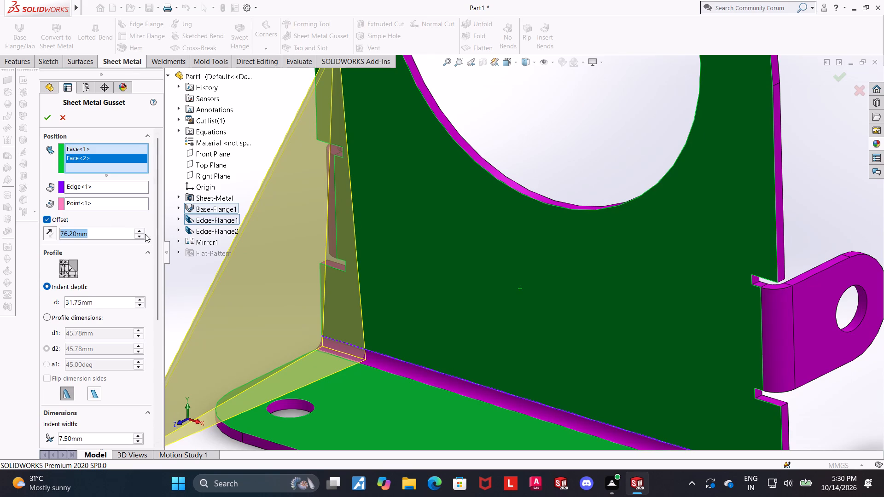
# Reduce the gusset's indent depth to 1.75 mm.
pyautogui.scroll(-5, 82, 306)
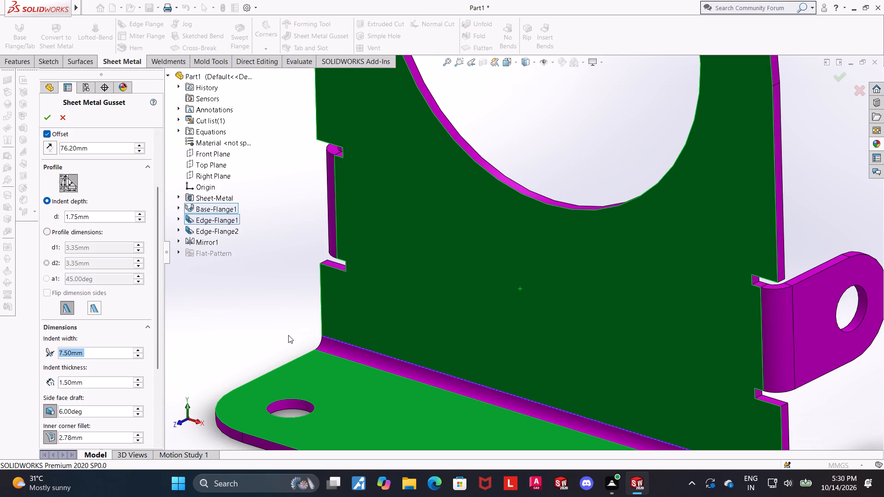
# Set the gusset's side face draft to 20 degrees.
pyautogui.scroll(1, 611, 327)
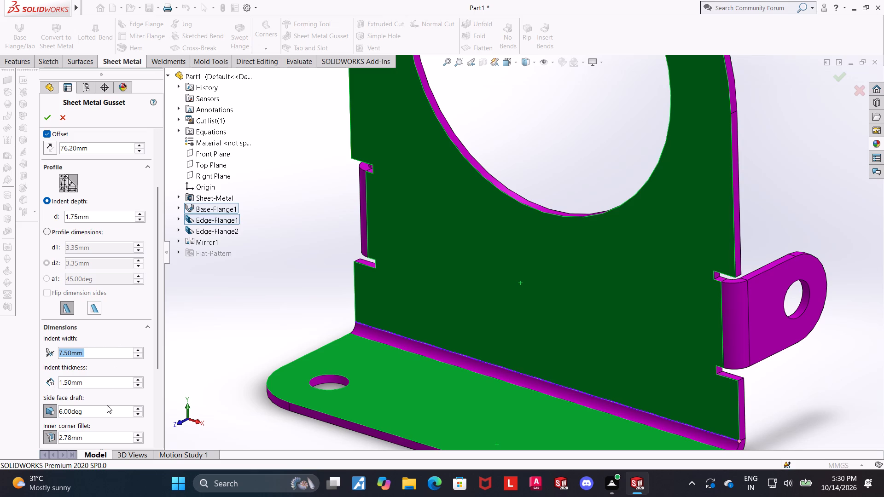
pyautogui.moveTo(106, 412); pyautogui.dragTo(13, 397)
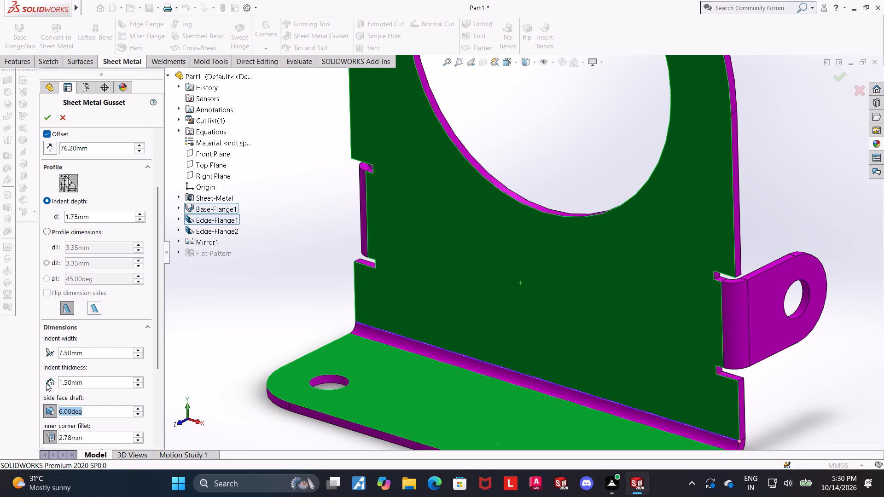
pyautogui.press('2')
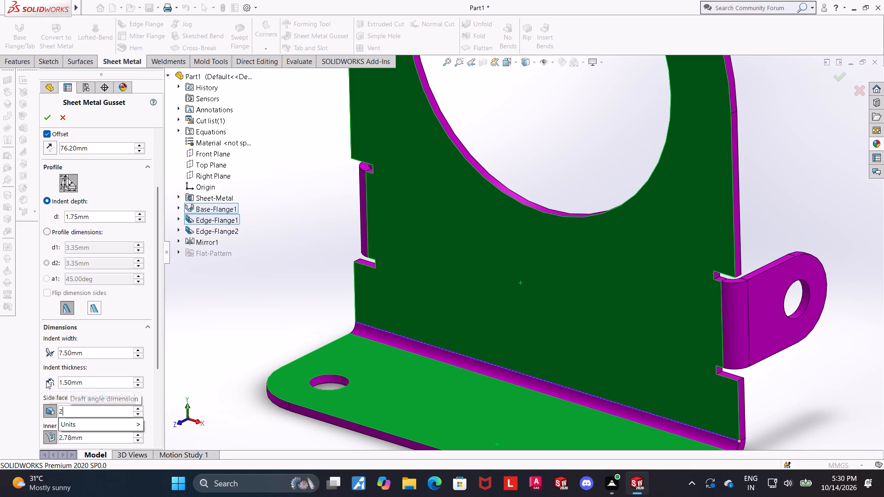
pyautogui.press('0')
pyautogui.press('Return')
# Turn on the full preview for the gusset and inspect its shape at the end of the bend.
pyautogui.scroll(3, 417, 329)
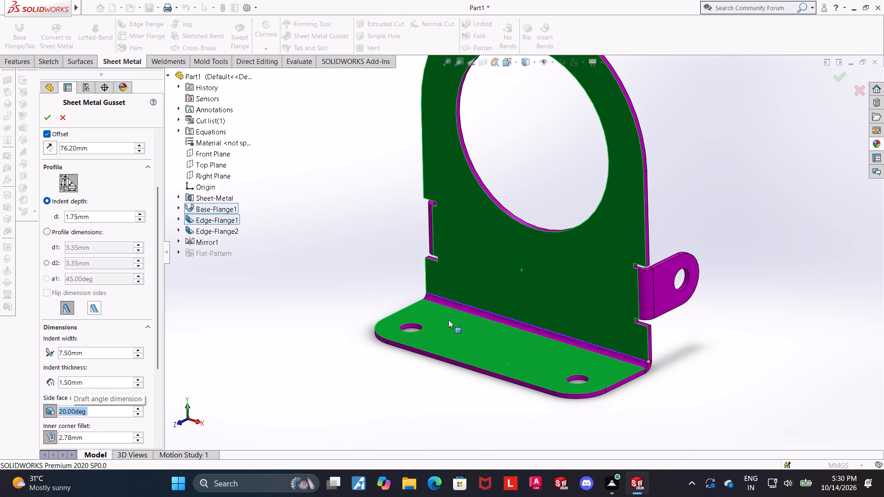
pyautogui.scroll(-2, 715, 284)
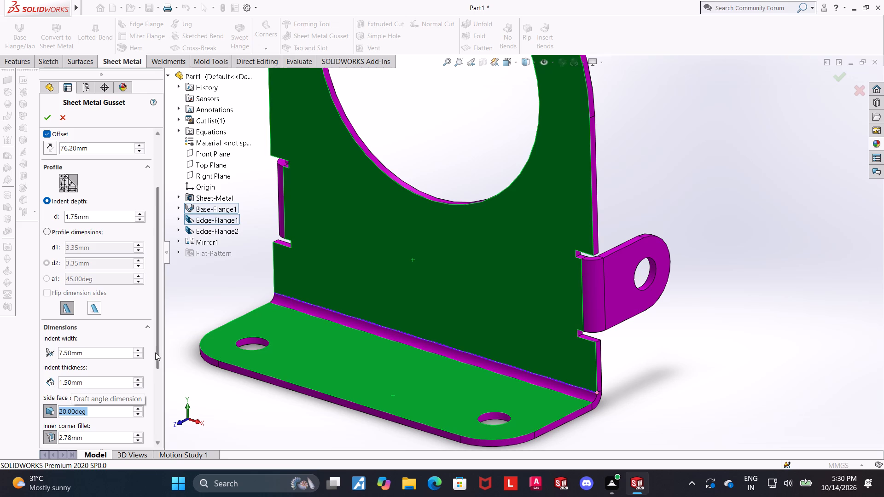
pyautogui.moveTo(158, 353); pyautogui.dragTo(148, 433)
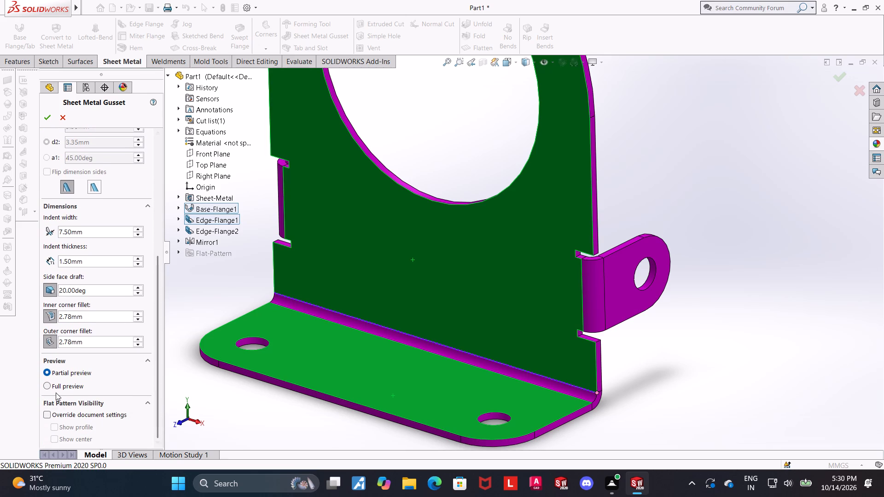
pyautogui.click(47, 385)
pyautogui.scroll(2, 434, 357)
pyautogui.moveTo(478, 352); pyautogui.dragTo(484, 349, button='middle')
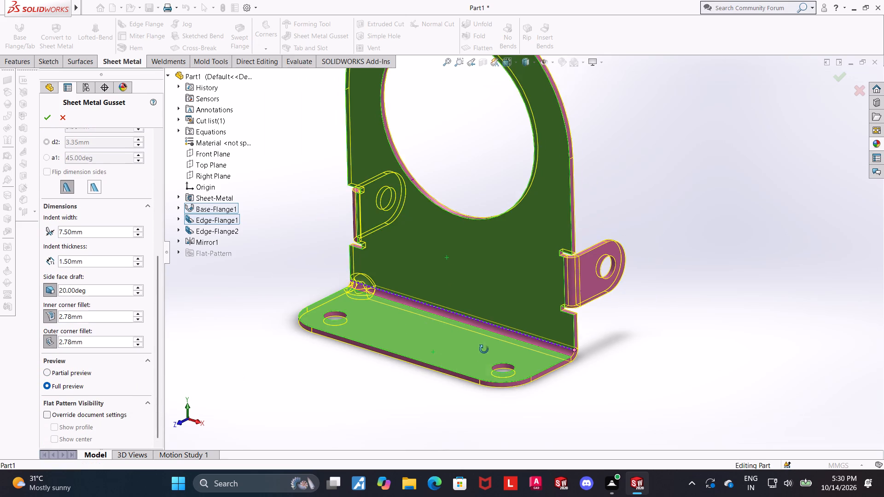
pyautogui.moveTo(484, 349); pyautogui.dragTo(448, 365, button='middle')
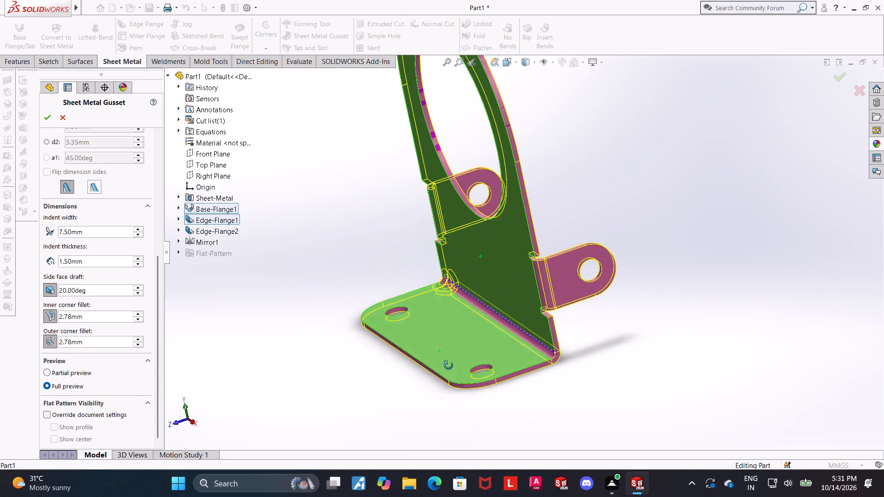
pyautogui.moveTo(448, 365); pyautogui.dragTo(466, 376, button='middle')
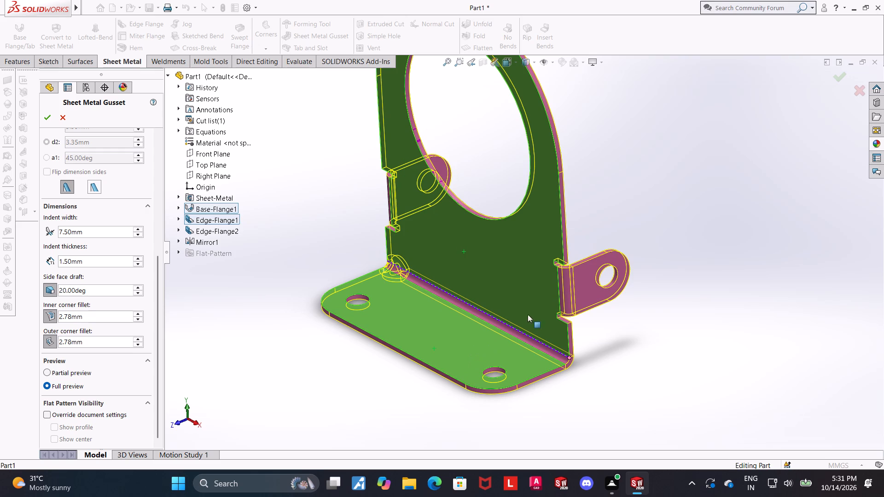
pyautogui.scroll(-1, 549, 304)
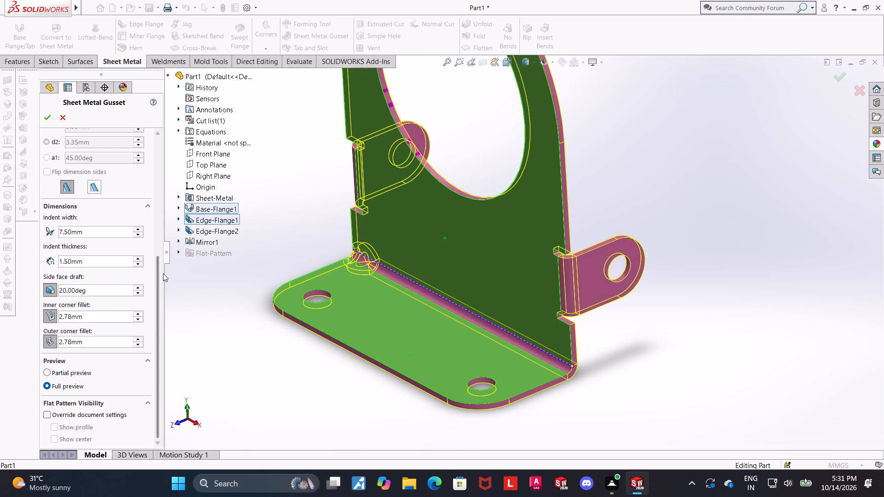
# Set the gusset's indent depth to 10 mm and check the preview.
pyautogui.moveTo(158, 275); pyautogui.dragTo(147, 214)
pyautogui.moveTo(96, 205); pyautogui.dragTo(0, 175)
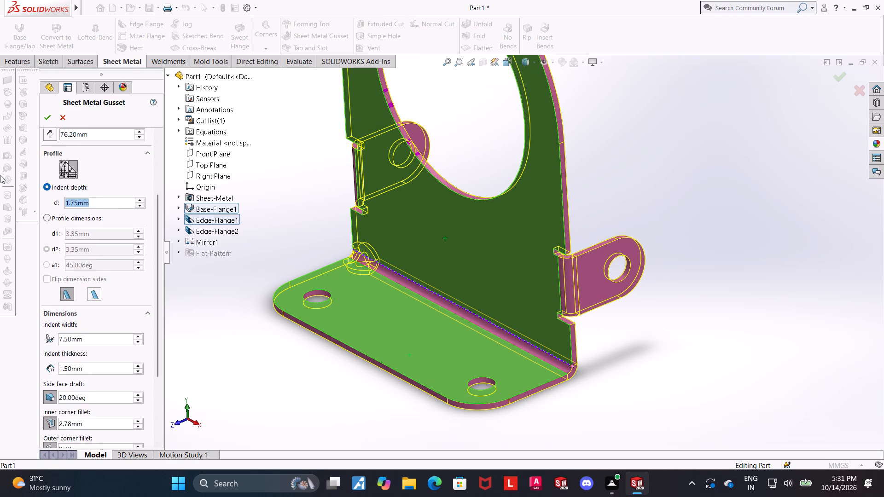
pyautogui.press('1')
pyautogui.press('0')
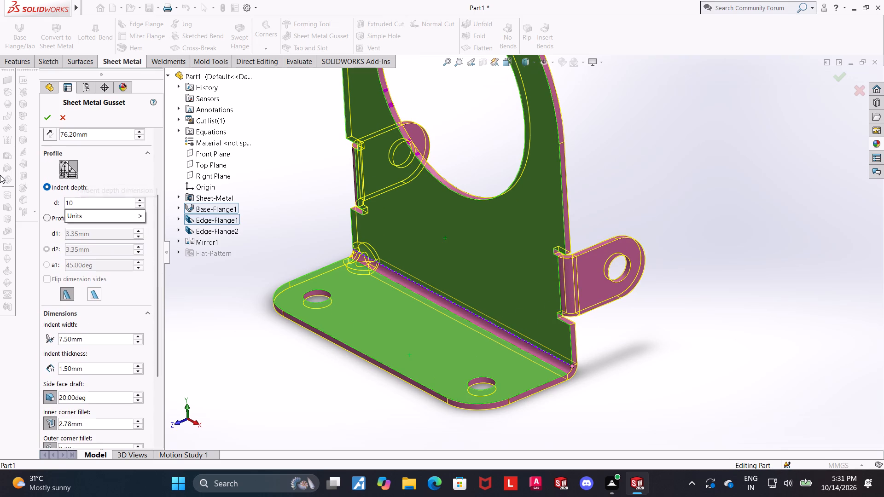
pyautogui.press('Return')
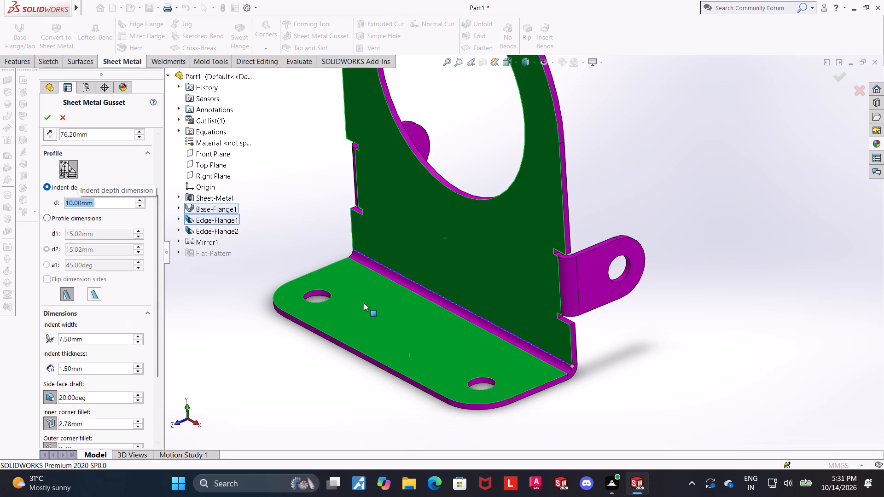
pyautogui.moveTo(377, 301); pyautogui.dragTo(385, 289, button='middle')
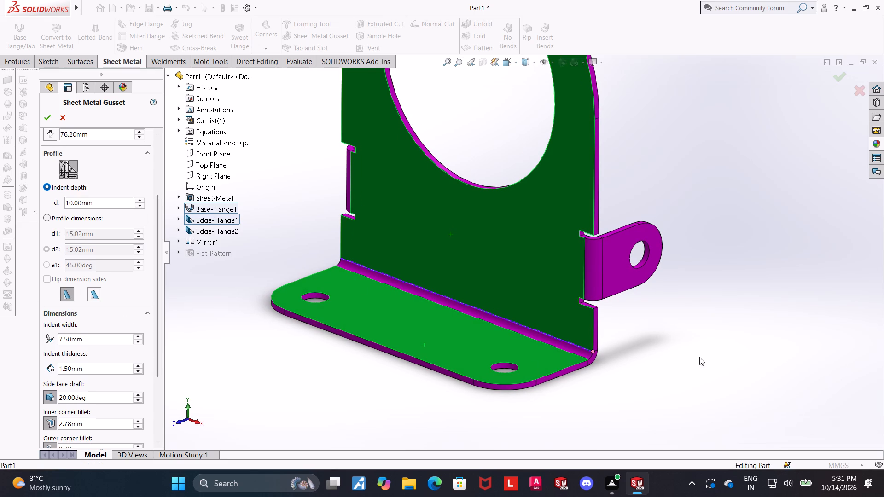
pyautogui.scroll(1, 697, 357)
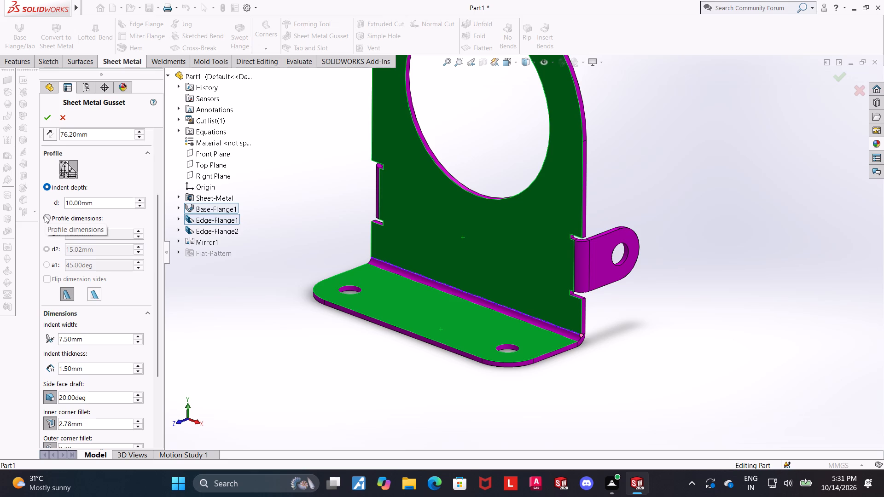
# Define the gusset by profile dimensions instead of indent depth, with both section length d1 and height d2 at 10 mm.
pyautogui.click(44, 213)
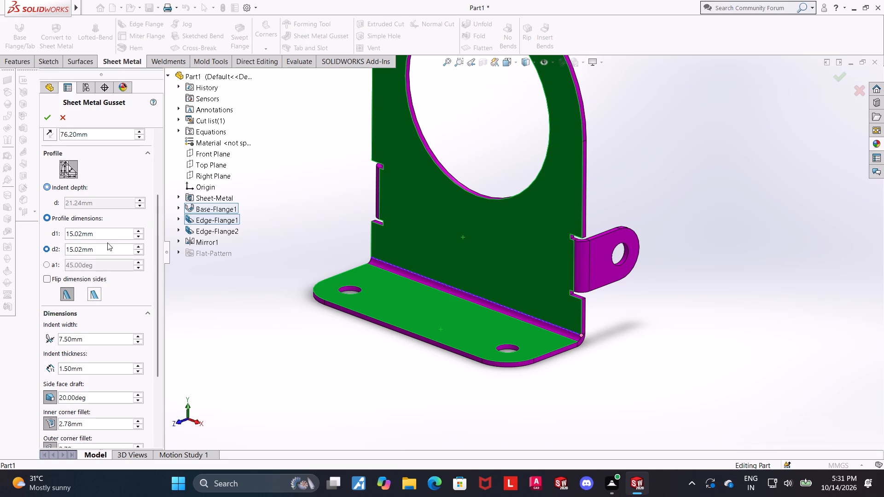
pyautogui.moveTo(109, 235); pyautogui.dragTo(0, 238)
pyautogui.press('1')
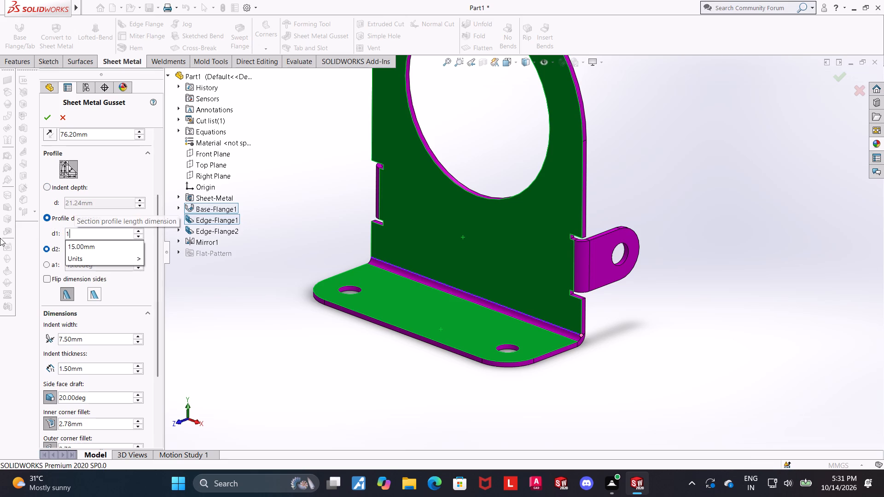
pyautogui.press('0')
pyautogui.press('Return')
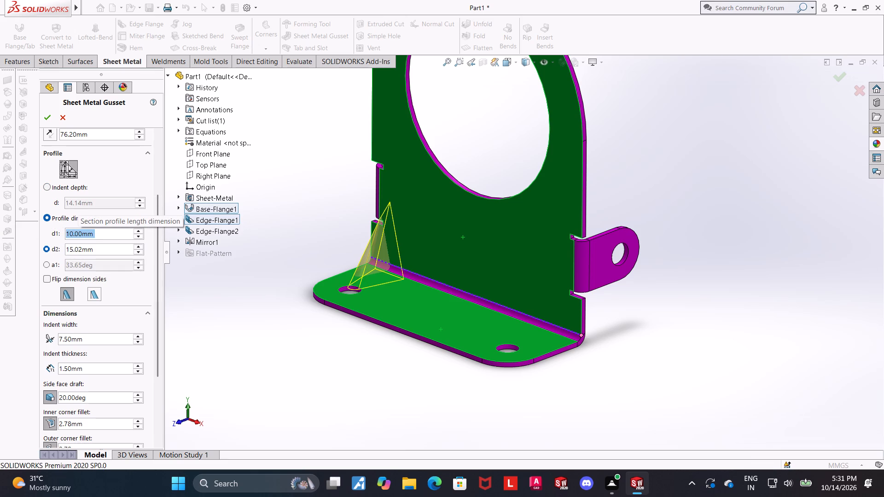
pyautogui.moveTo(115, 248); pyautogui.dragTo(0, 234)
pyautogui.press('1')
pyautogui.press('0')
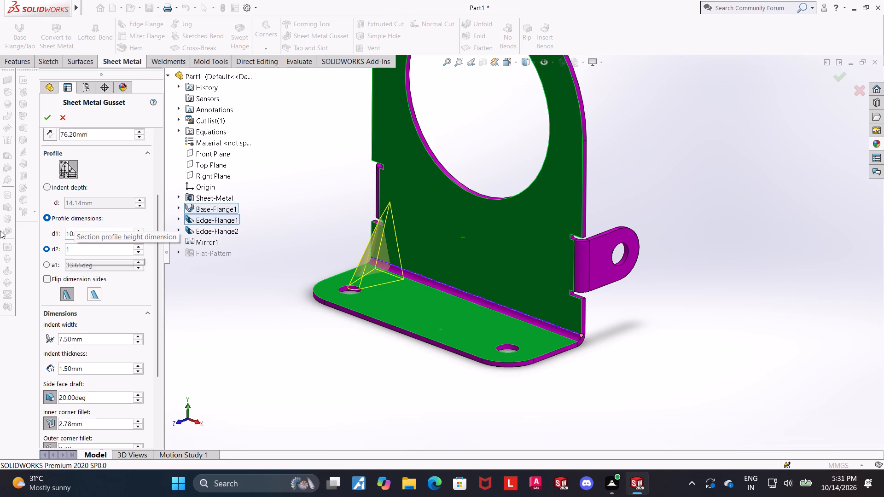
pyautogui.press('Return')
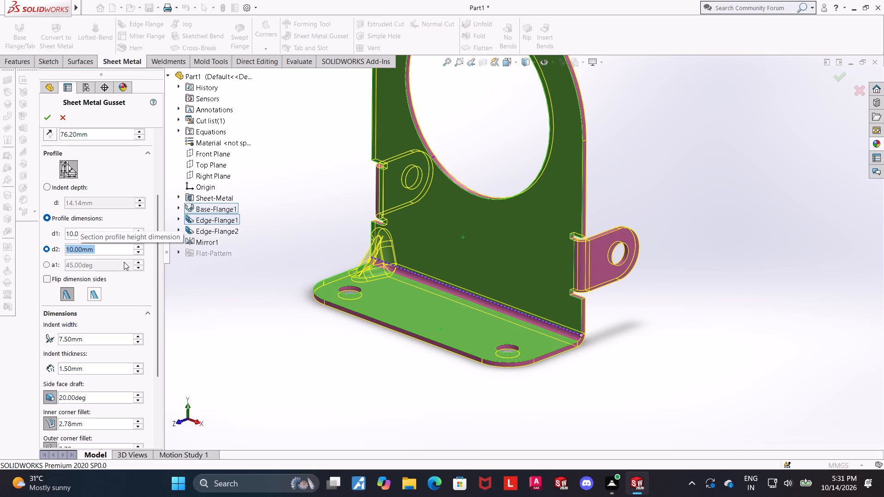
pyautogui.click(106, 262)
pyautogui.click(112, 266)
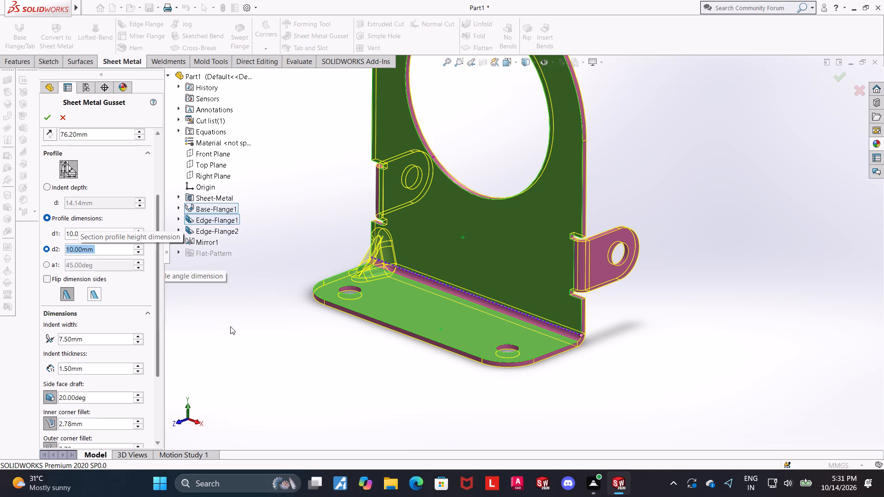
# Examine the gusset preview's size and its position along the bend from several angles.
pyautogui.scroll(2, 615, 334)
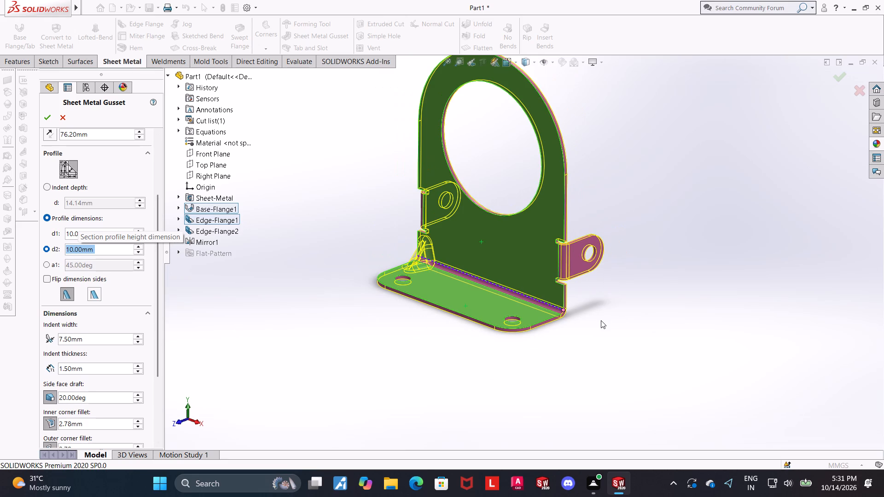
pyautogui.scroll(2, 600, 320)
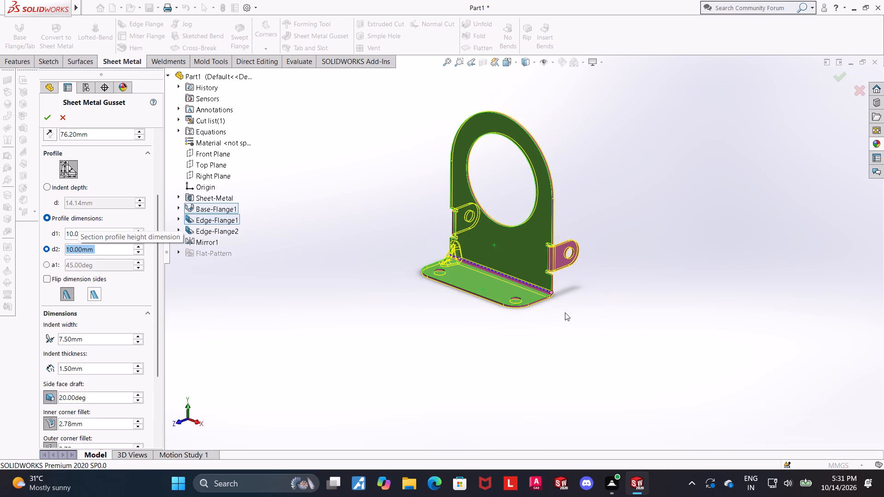
pyautogui.scroll(-3, 491, 309)
pyautogui.moveTo(485, 314); pyautogui.dragTo(537, 293, button='middle')
pyautogui.scroll(1, 537, 293)
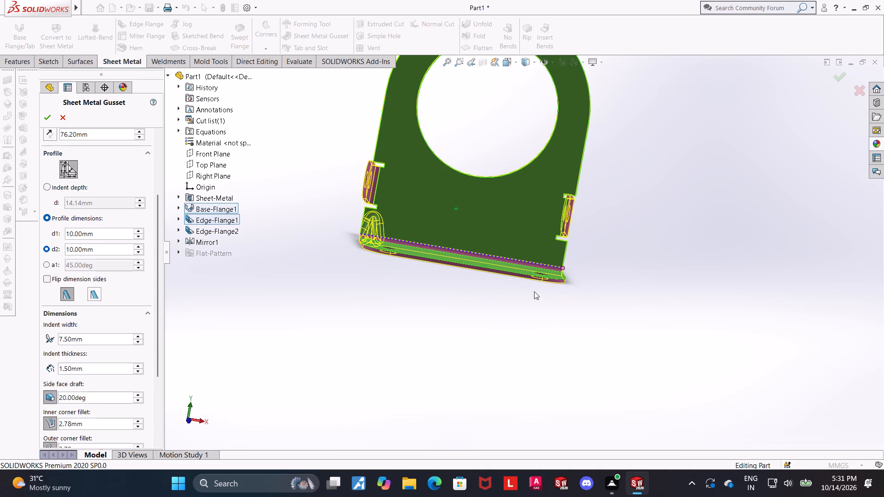
pyautogui.scroll(1, 534, 291)
pyautogui.moveTo(524, 266); pyautogui.dragTo(501, 269, button='middle')
pyautogui.scroll(-2, 522, 216)
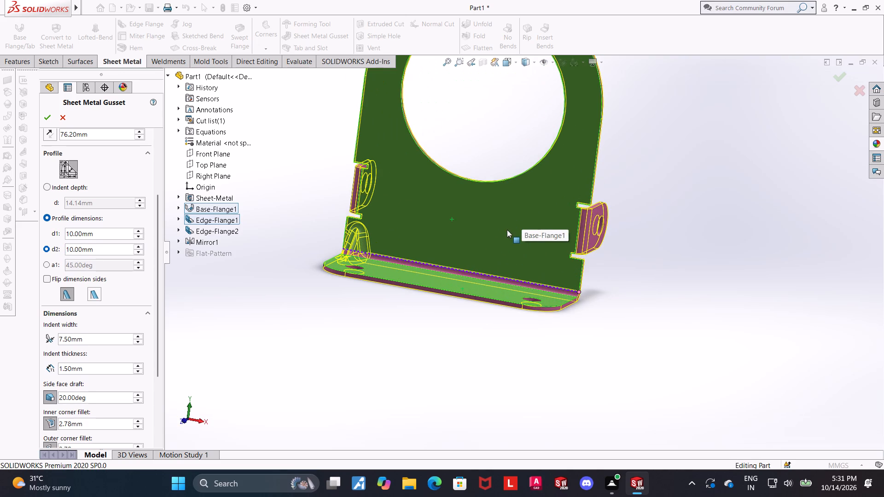
pyautogui.scroll(2, 489, 241)
pyautogui.scroll(-2, 486, 246)
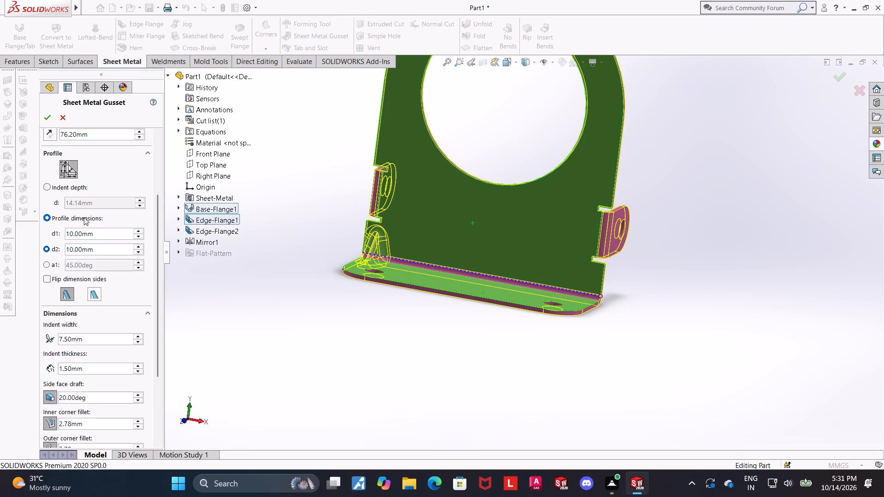
# Set the gusset's offset from the reference point to 10 mm.
pyautogui.moveTo(158, 222); pyautogui.dragTo(155, 178)
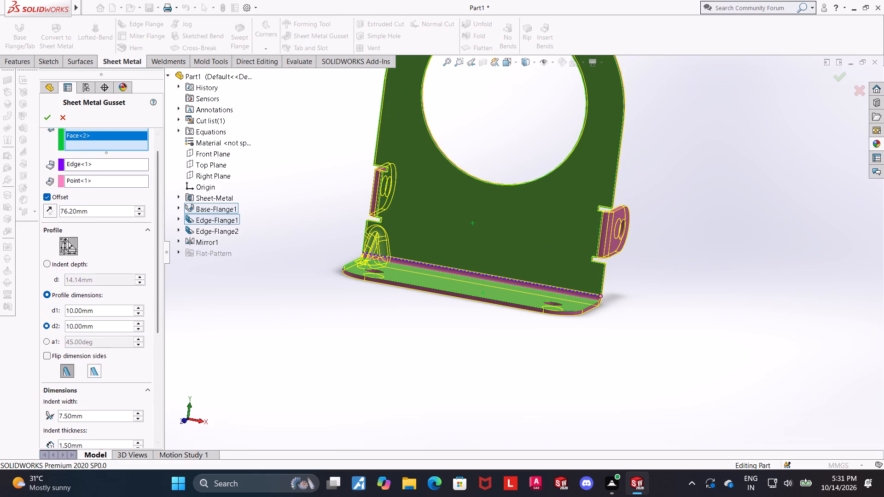
pyautogui.moveTo(99, 208); pyautogui.dragTo(0, 212)
pyautogui.press('1')
pyautogui.press('0')
pyautogui.press('Return')
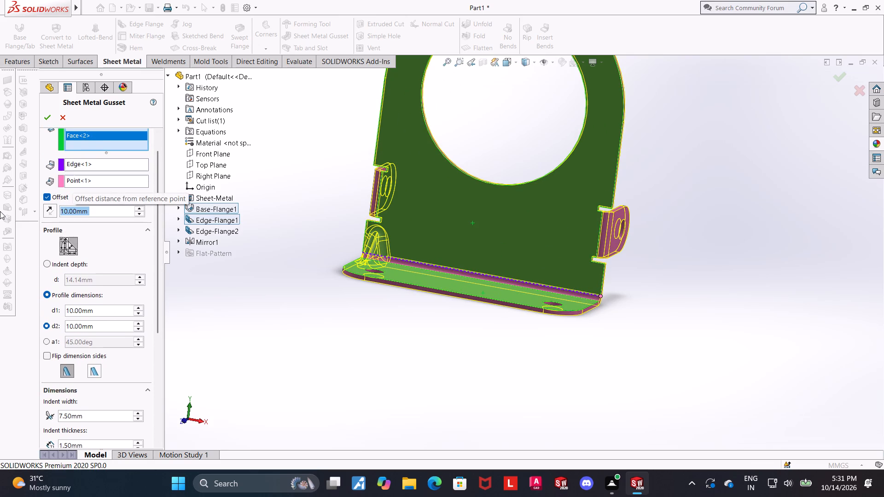
# Examine the repositioned gusset preview near the end of the bend, close to the flange hole.
pyautogui.moveTo(625, 296); pyautogui.dragTo(638, 306, button='middle')
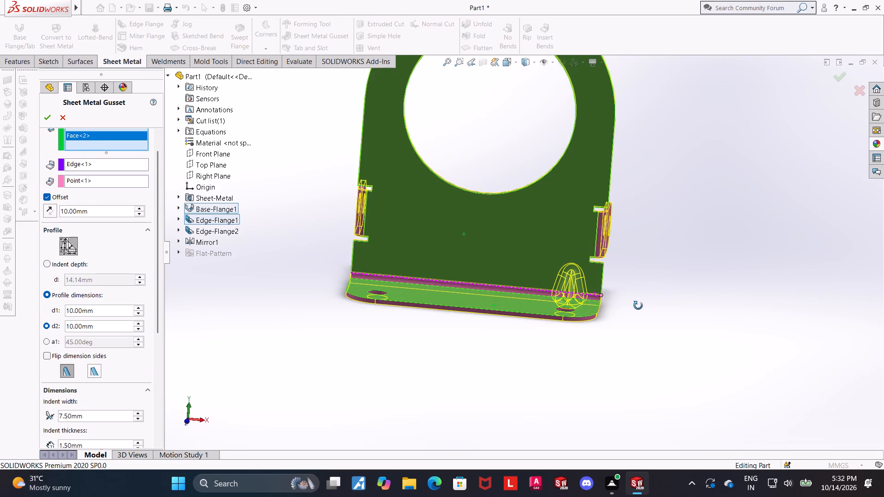
pyautogui.moveTo(638, 306); pyautogui.dragTo(629, 329, button='middle')
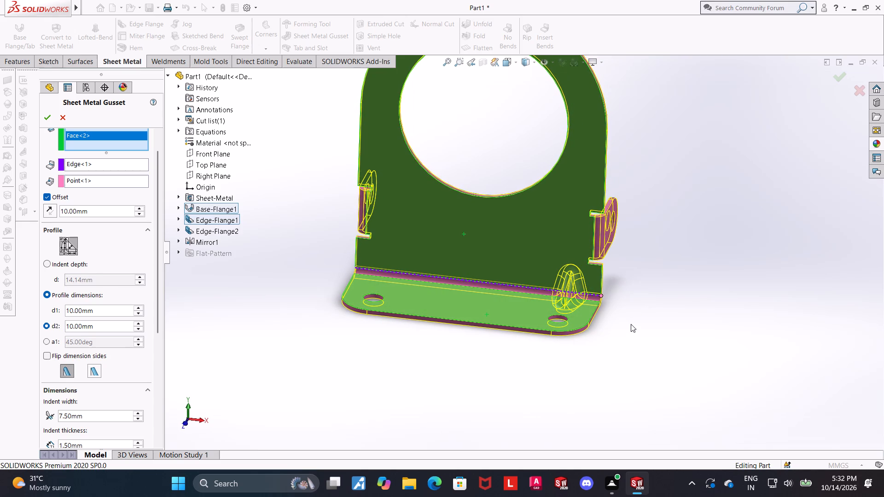
pyautogui.scroll(1, 634, 318)
pyautogui.scroll(-1, 623, 278)
pyautogui.scroll(-4, 544, 230)
pyautogui.moveTo(581, 278); pyautogui.dragTo(577, 278, button='middle')
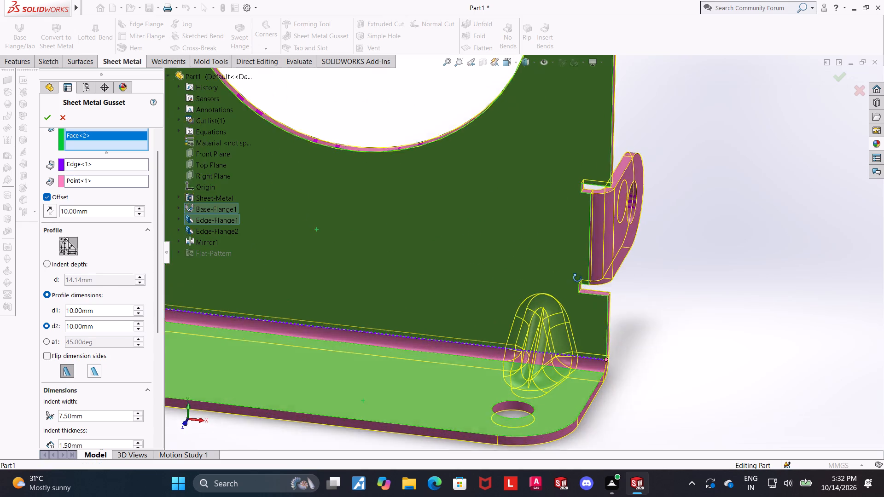
pyautogui.moveTo(577, 278); pyautogui.dragTo(530, 278, button='middle')
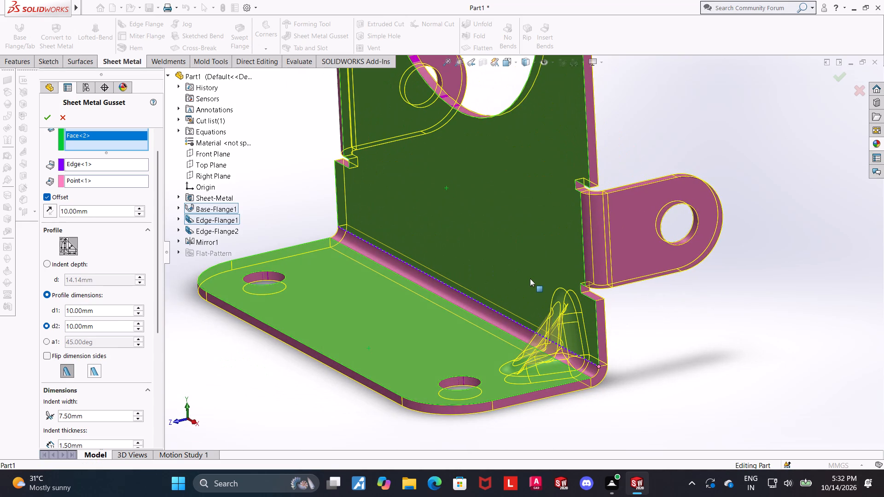
pyautogui.scroll(-1, 530, 278)
pyautogui.scroll(2, 566, 313)
pyautogui.scroll(-1, 647, 332)
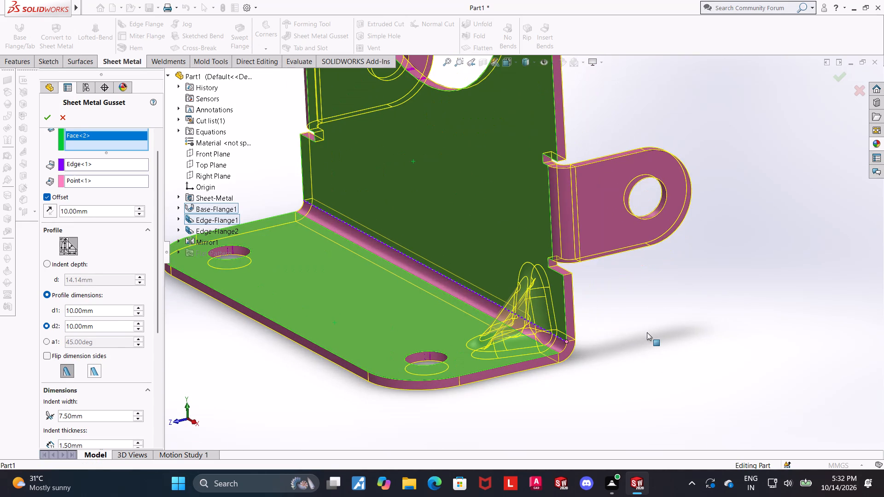
# Review the gusset's position, profile and dimension settings and create the gusset.
pyautogui.moveTo(158, 283); pyautogui.dragTo(147, 359)
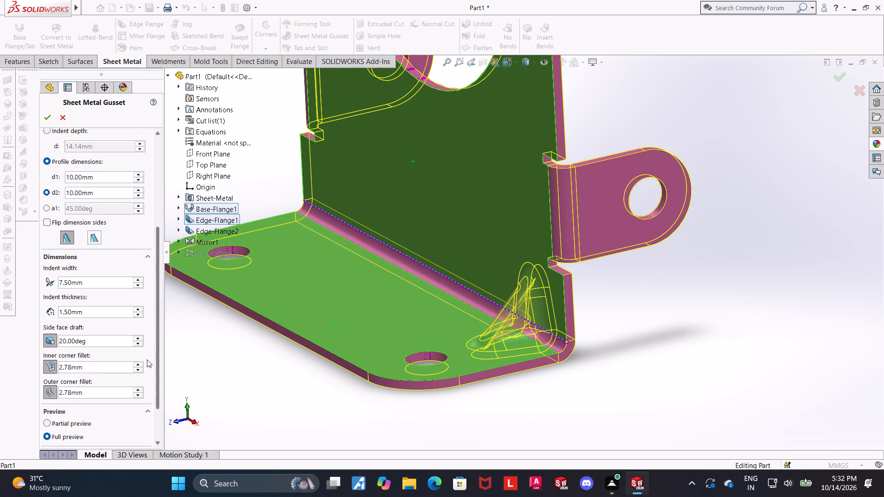
pyautogui.moveTo(147, 359); pyautogui.dragTo(141, 399)
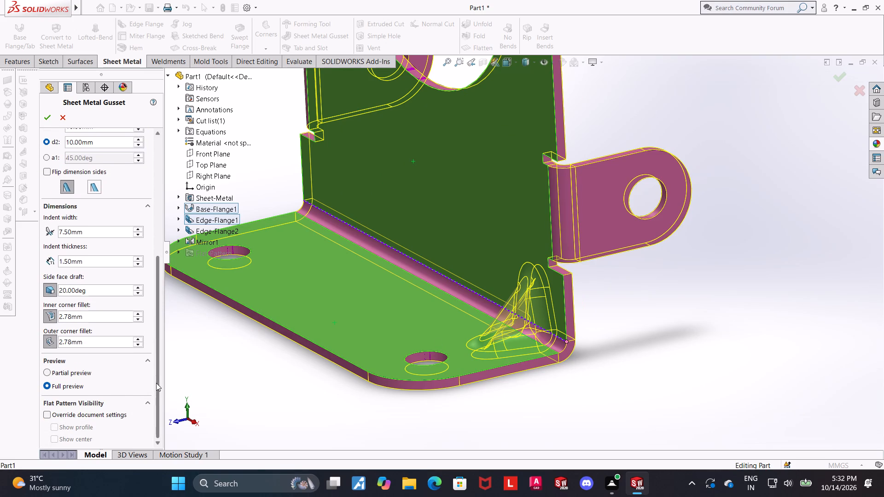
pyautogui.moveTo(159, 387); pyautogui.dragTo(169, 227)
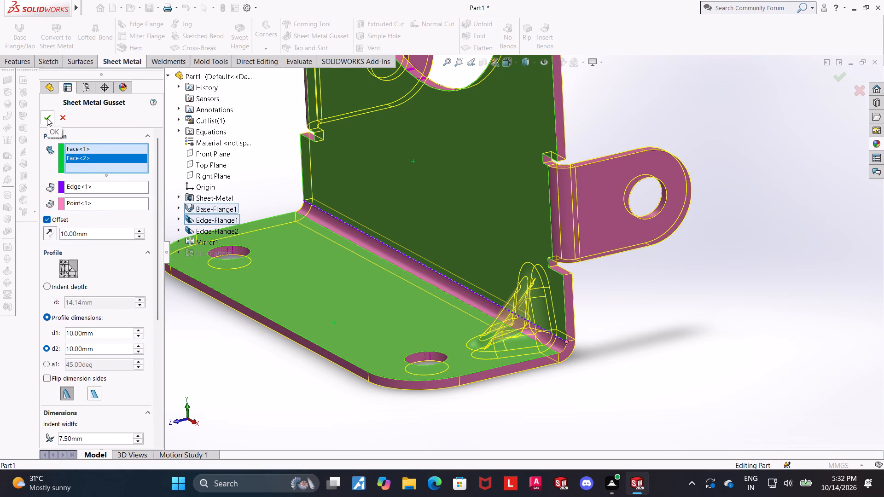
pyautogui.moveTo(158, 284); pyautogui.dragTo(156, 334)
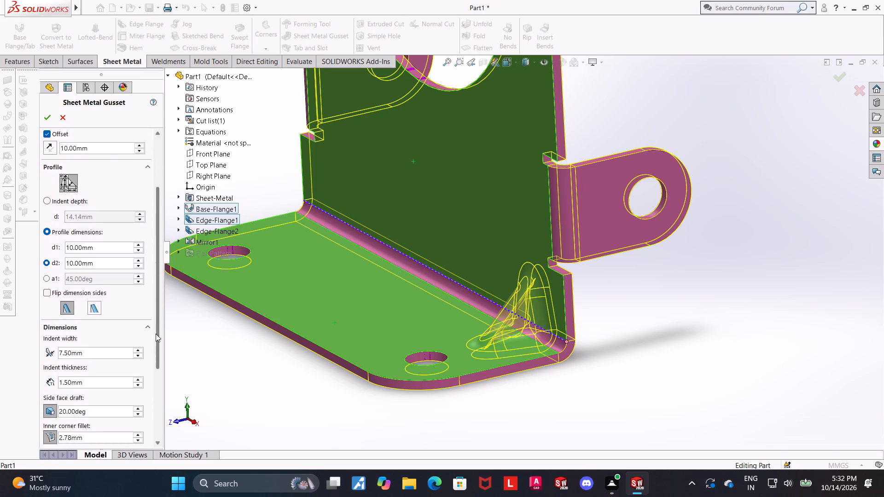
pyautogui.moveTo(156, 334); pyautogui.dragTo(152, 383)
pyautogui.click(46, 114)
pyautogui.click(735, 250)
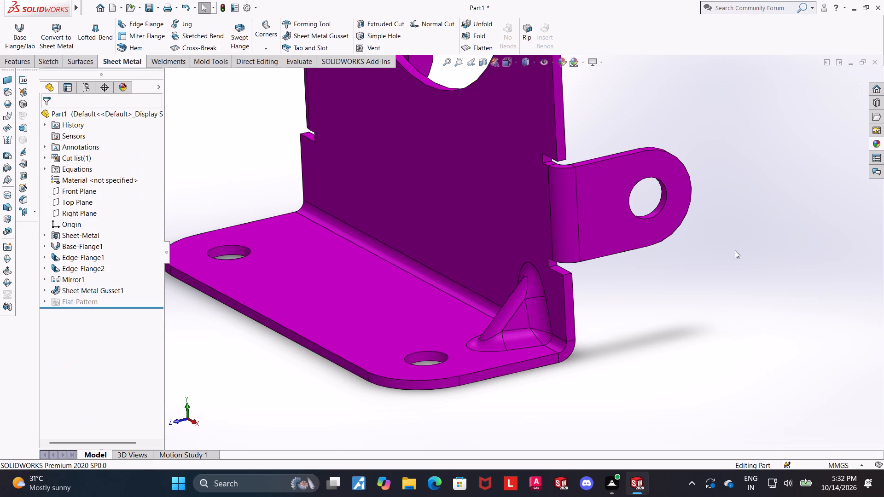
# Inspect the finished gusset from the outer side of the bend, in the Right view and close up at an angle.
pyautogui.moveTo(691, 262); pyautogui.dragTo(652, 206, button='middle')
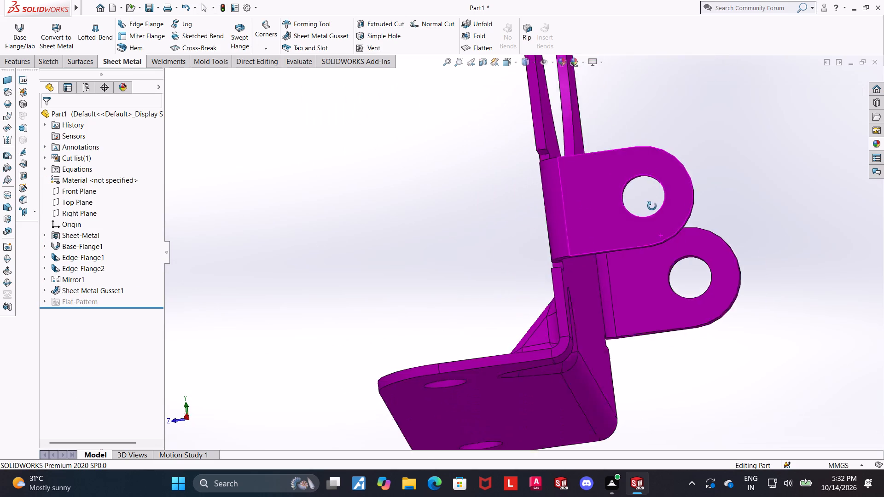
pyautogui.moveTo(652, 206); pyautogui.dragTo(667, 239, button='middle')
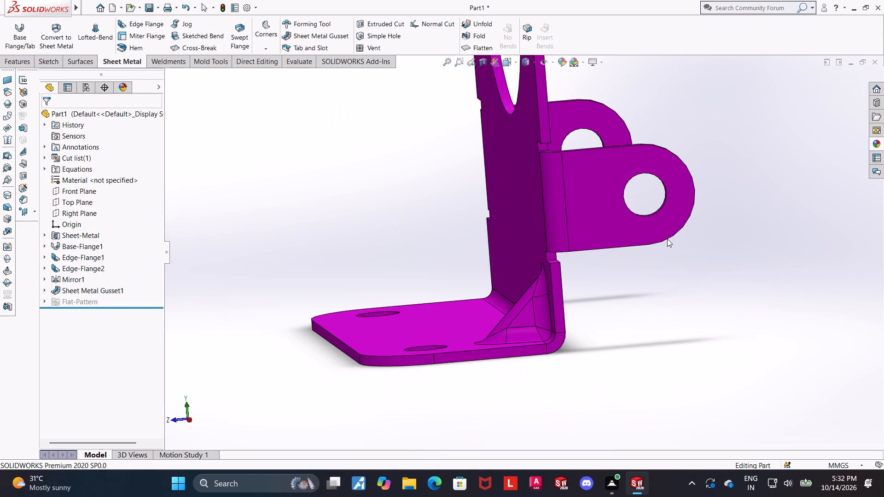
pyautogui.click(508, 63)
pyautogui.click(424, 353)
pyautogui.scroll(-3, 562, 423)
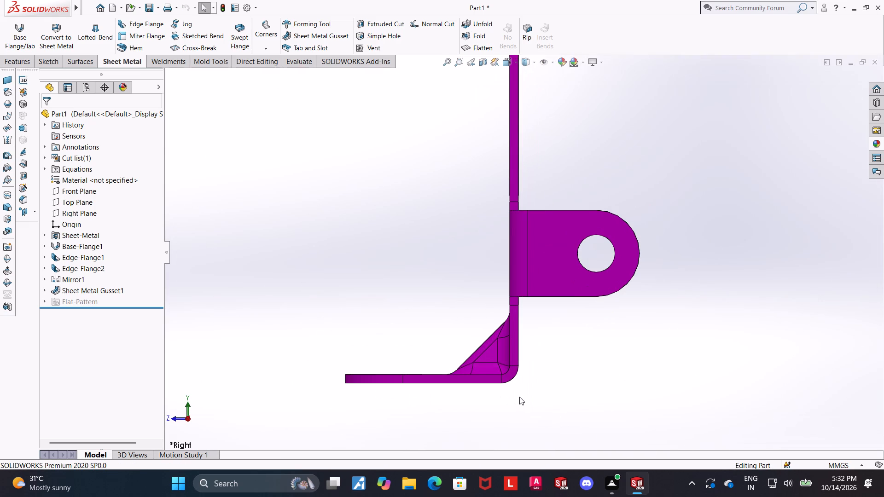
pyautogui.scroll(-1, 510, 392)
pyautogui.moveTo(536, 391); pyautogui.dragTo(521, 376, button='middle')
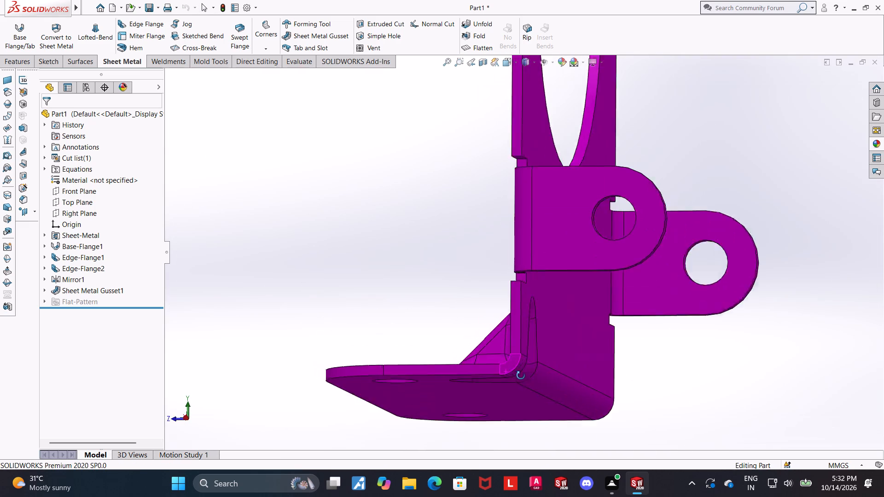
pyautogui.moveTo(521, 376); pyautogui.dragTo(571, 410, button='middle')
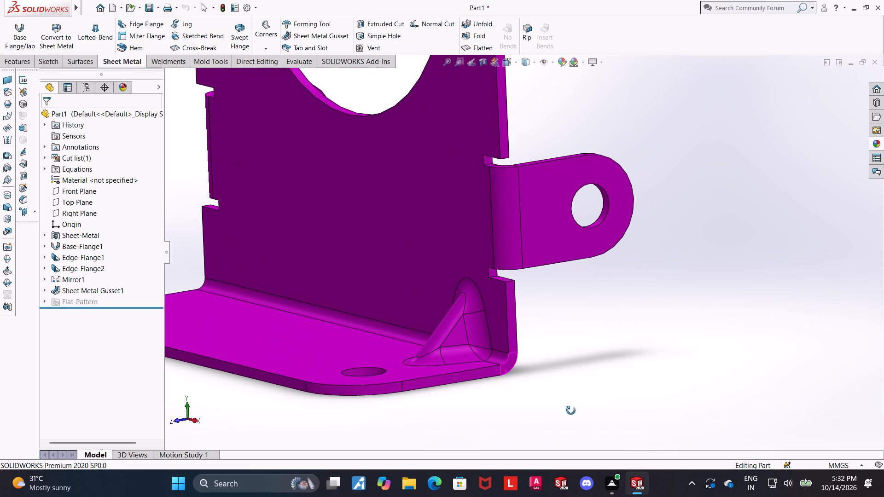
pyautogui.moveTo(571, 410); pyautogui.dragTo(570, 410, button='middle')
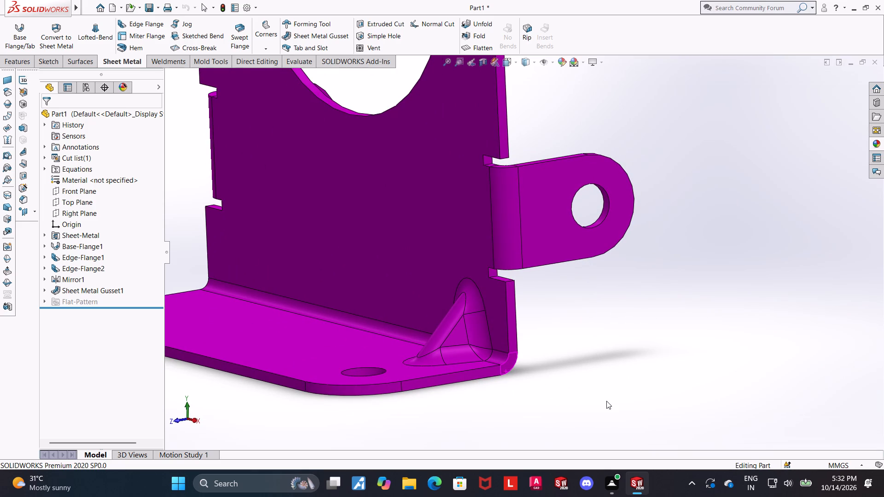
pyautogui.scroll(2, 646, 337)
pyautogui.scroll(-1, 606, 338)
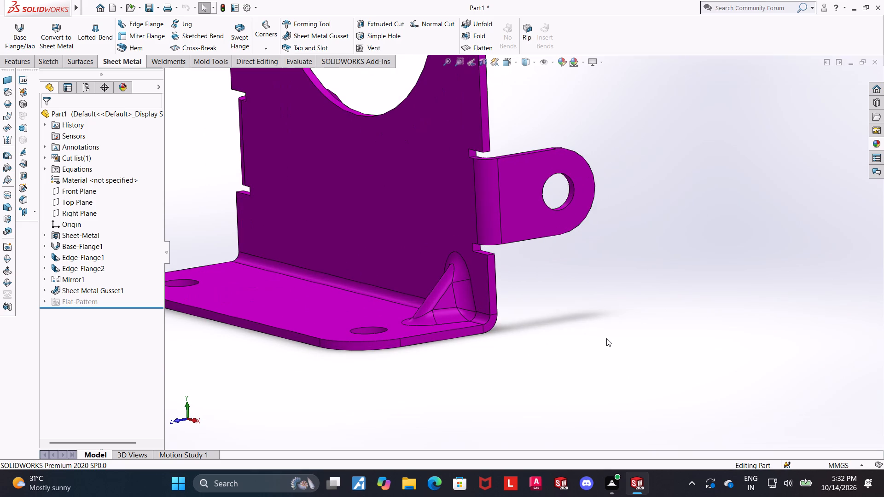
# Open the sheet metal gusset at the bend for editing and keep its rounded gusset style.
pyautogui.moveTo(575, 325); pyautogui.dragTo(576, 337, button='middle')
pyautogui.middleClick(576, 337)
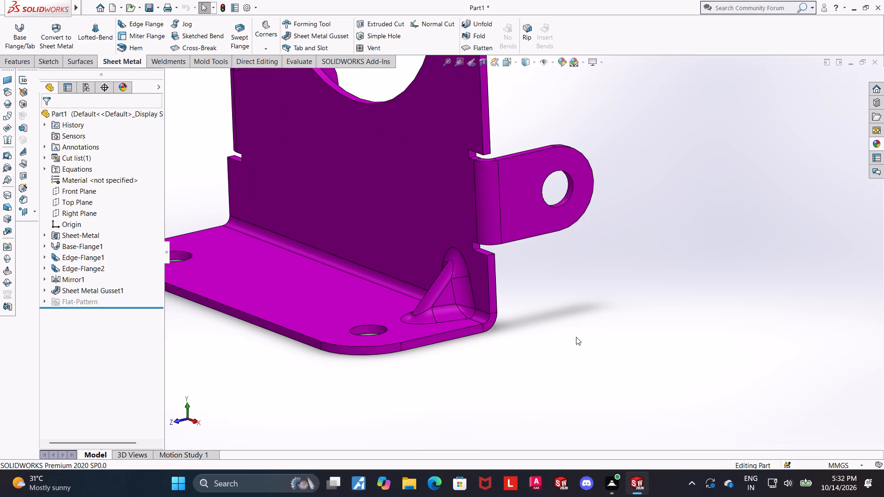
pyautogui.click(112, 292)
pyautogui.click(120, 266)
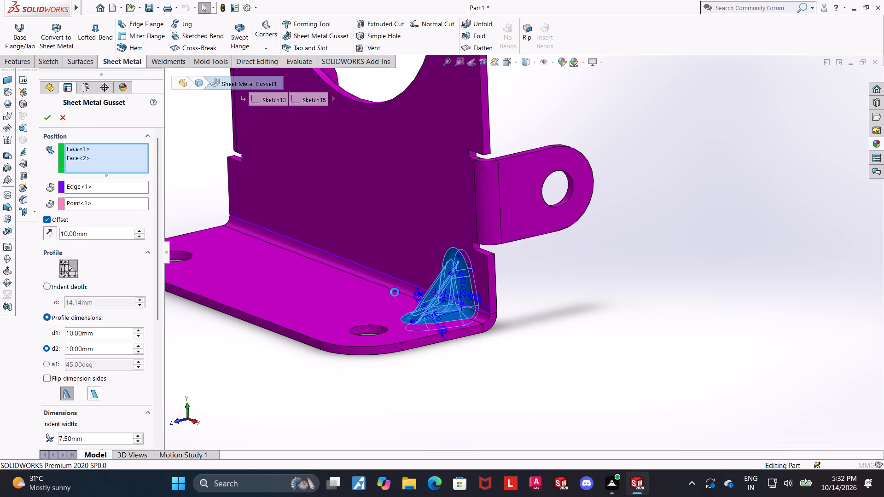
pyautogui.scroll(2, 631, 311)
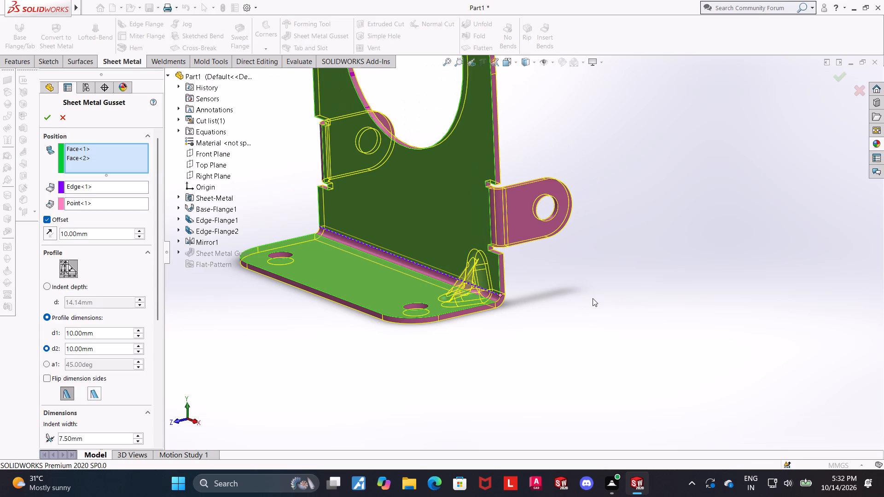
pyautogui.scroll(1, 592, 298)
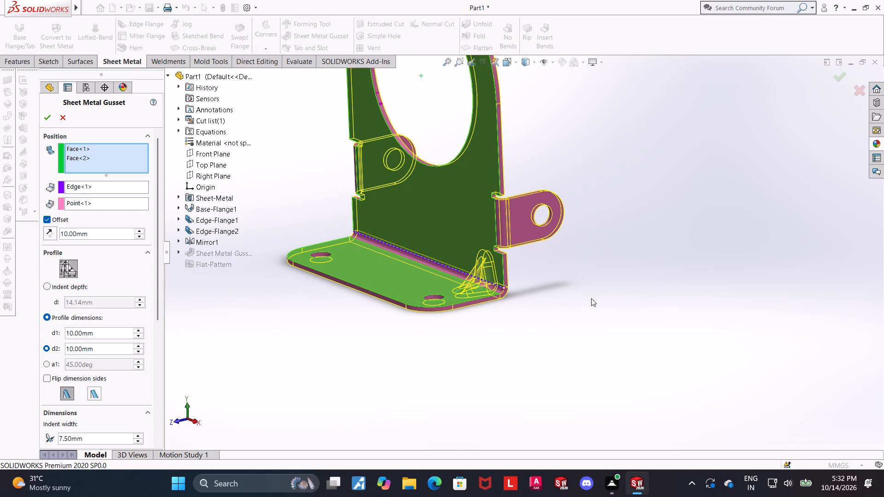
pyautogui.scroll(1, 553, 296)
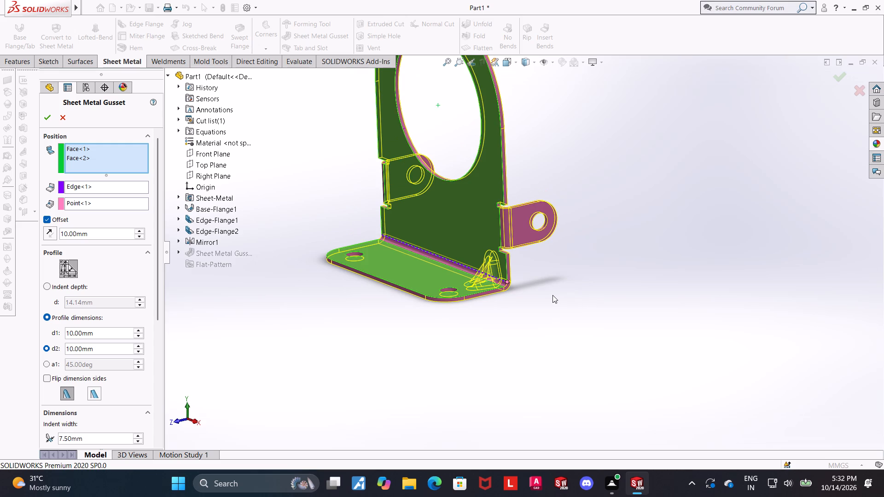
pyautogui.scroll(-2, 551, 295)
pyautogui.scroll(-6, 451, 252)
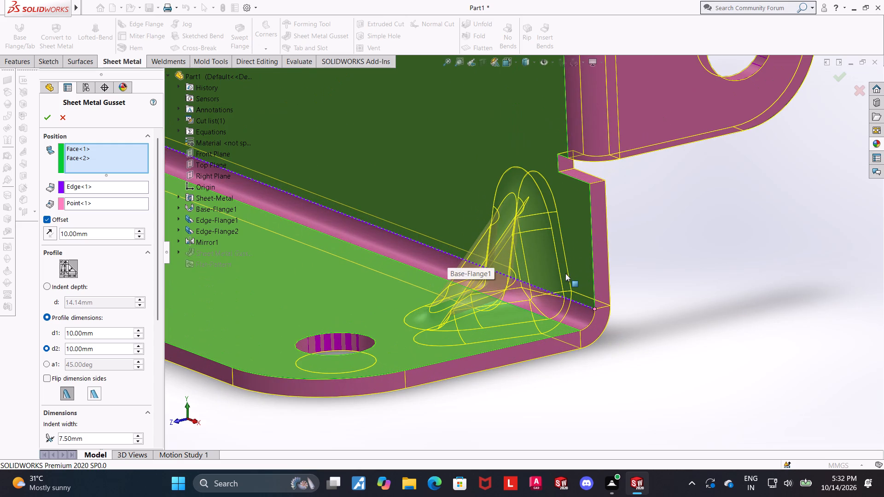
pyautogui.click(96, 392)
pyautogui.click(70, 391)
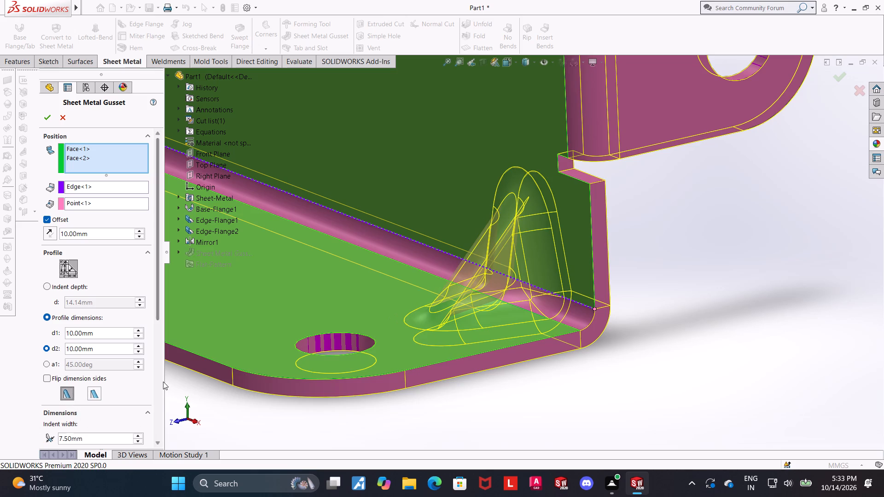
# Examine the gusset preview against the bend and bottom flange up close, in the Right view and at an angle.
pyautogui.moveTo(160, 320); pyautogui.dragTo(162, 333)
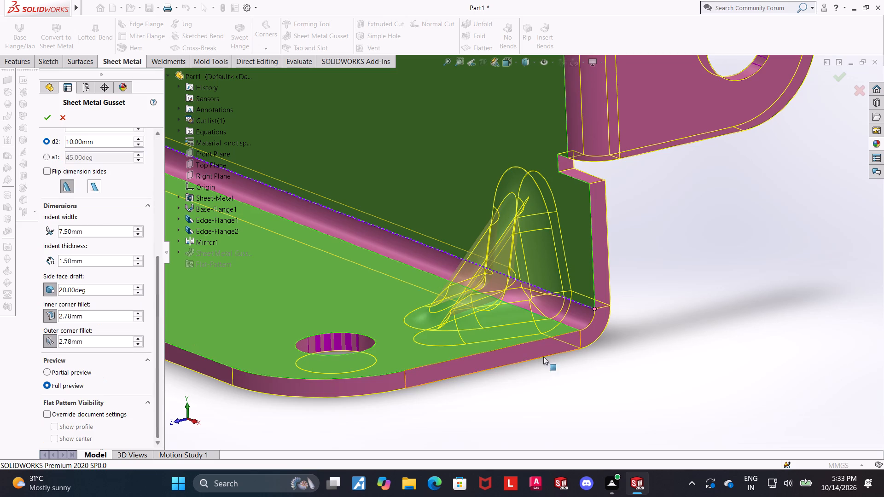
pyautogui.scroll(7, 629, 369)
pyautogui.scroll(-1, 526, 230)
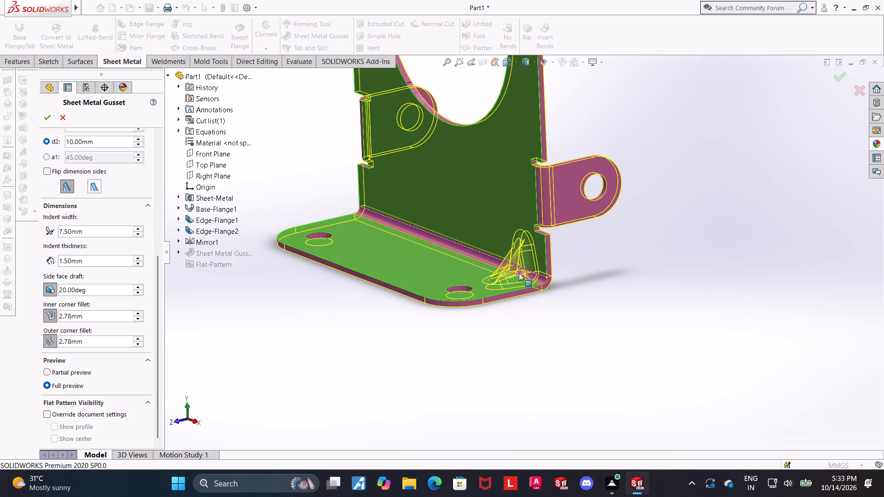
pyautogui.scroll(-2, 572, 255)
pyautogui.scroll(-6, 475, 222)
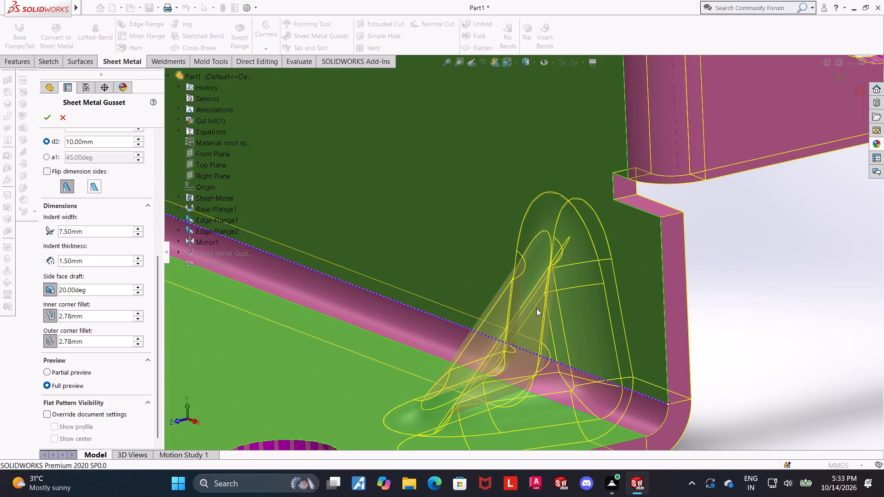
pyautogui.scroll(1, 547, 334)
pyautogui.scroll(-6, 547, 336)
pyautogui.scroll(6, 515, 341)
pyautogui.scroll(1, 557, 334)
pyautogui.moveTo(533, 307); pyautogui.dragTo(497, 293, button='middle')
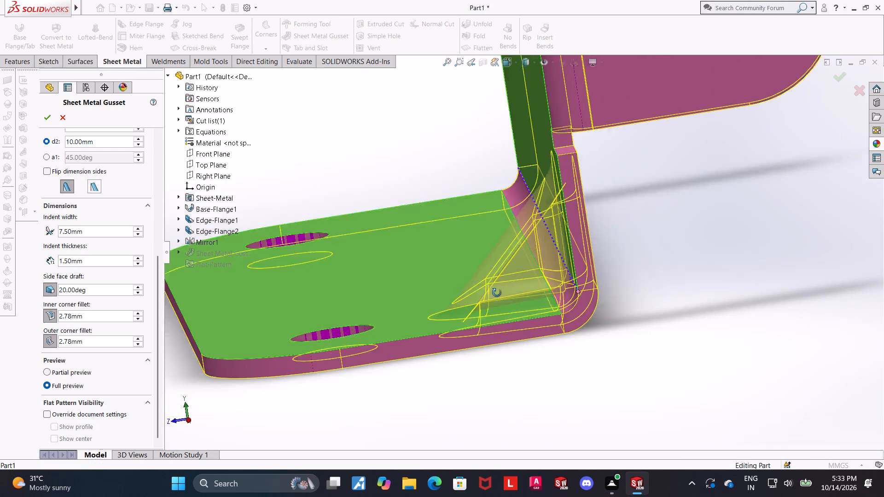
pyautogui.moveTo(497, 293); pyautogui.dragTo(527, 305, button='middle')
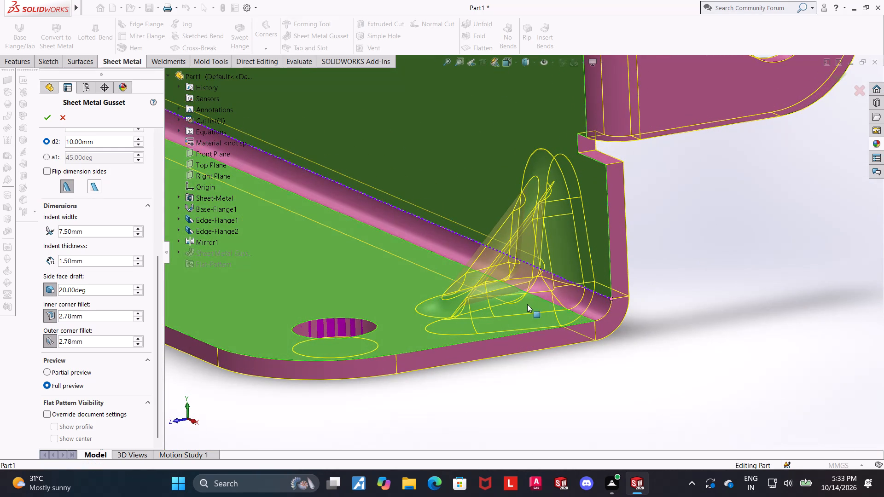
pyautogui.scroll(-1, 570, 288)
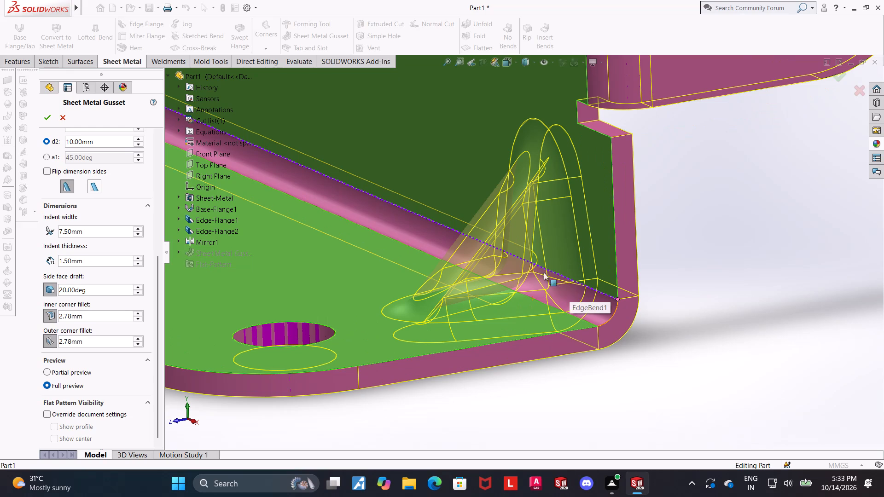
pyautogui.scroll(10, 515, 259)
pyautogui.scroll(-4, 530, 191)
pyautogui.moveTo(542, 208); pyautogui.dragTo(510, 189, button='middle')
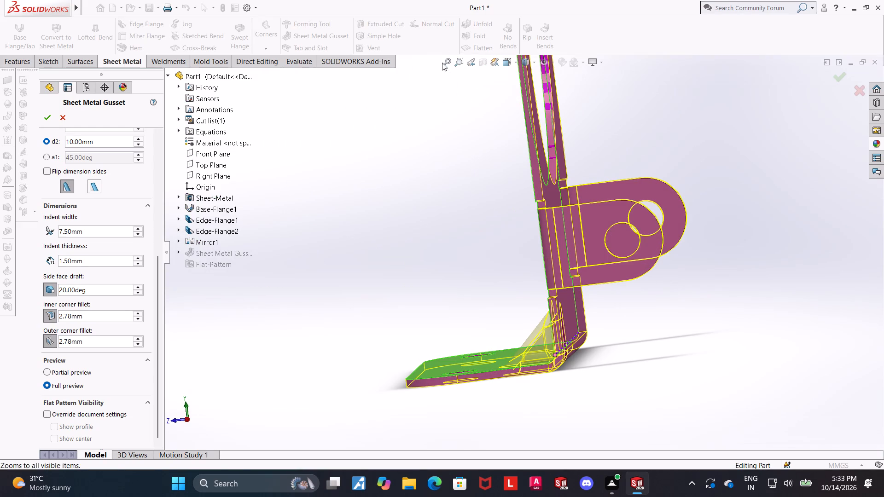
pyautogui.click(509, 64)
pyautogui.click(426, 373)
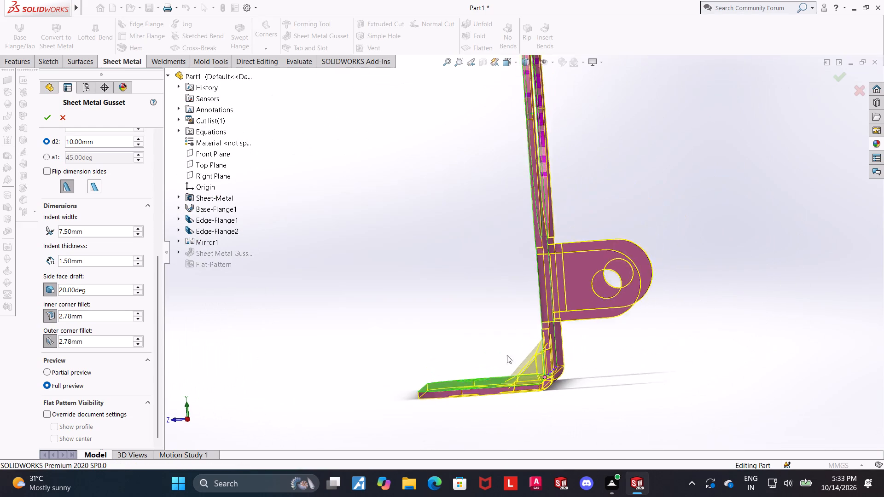
pyautogui.scroll(-5, 525, 416)
pyautogui.scroll(-4, 531, 361)
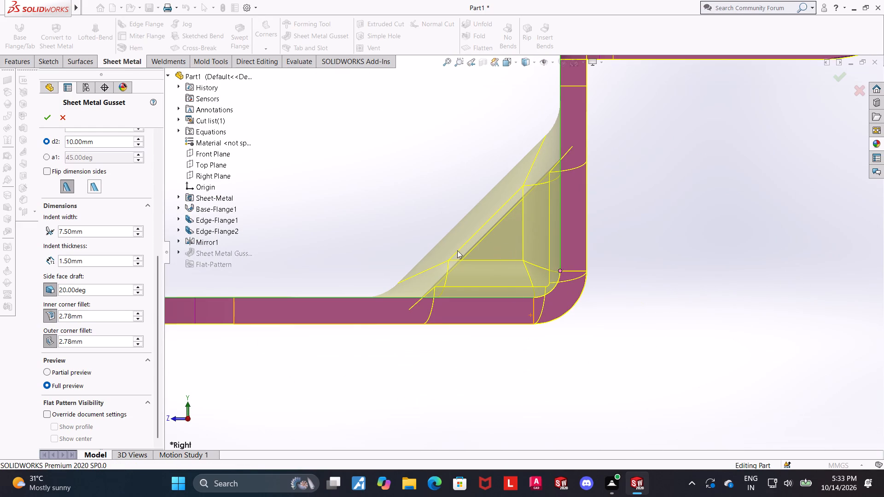
pyautogui.moveTo(406, 304); pyautogui.dragTo(426, 320, button='middle')
pyautogui.scroll(2, 230, 294)
pyautogui.scroll(6, 374, 312)
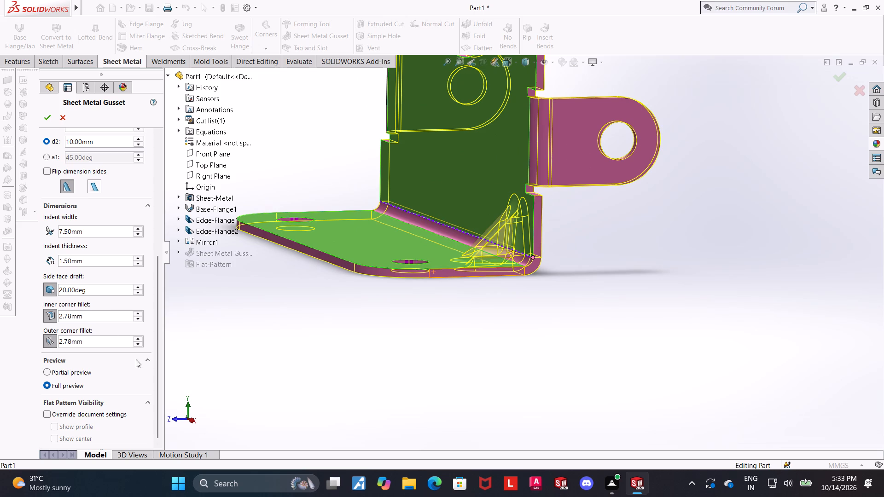
# Review the gusset's position, profile and dimension settings against its preview near the flange hole.
pyautogui.moveTo(155, 345); pyautogui.dragTo(158, 297)
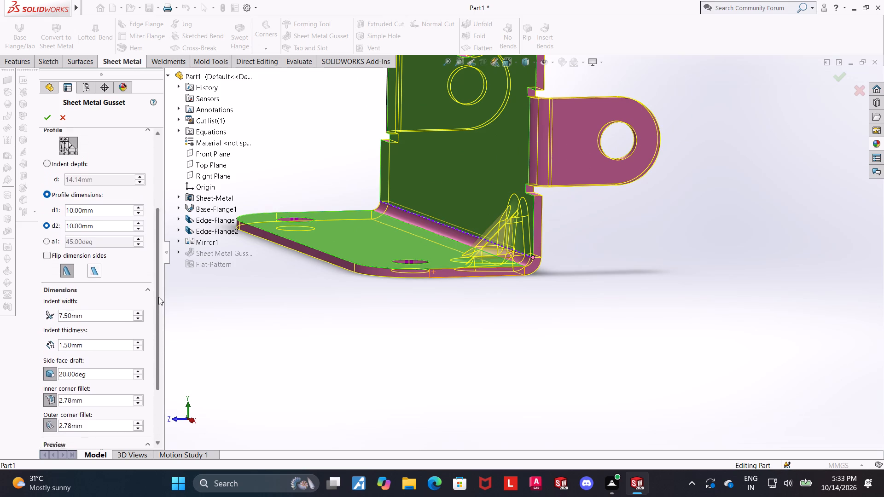
pyautogui.moveTo(158, 297); pyautogui.dragTo(163, 225)
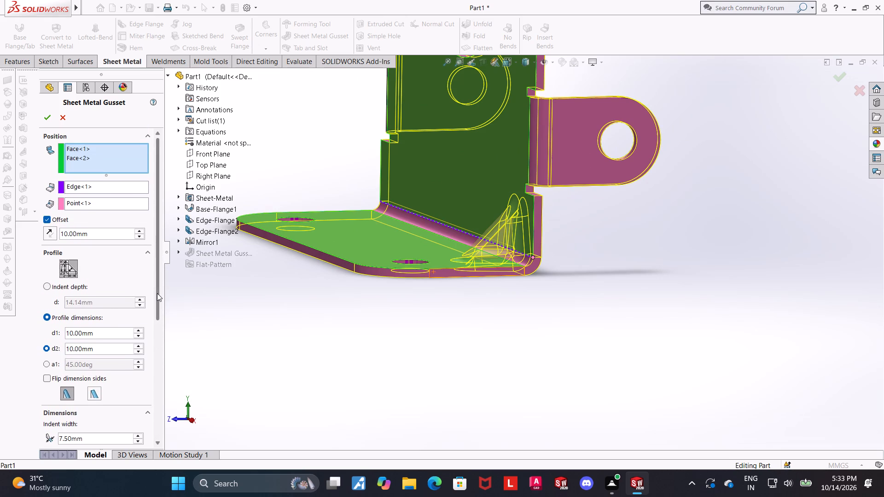
pyautogui.moveTo(157, 293); pyautogui.dragTo(156, 282)
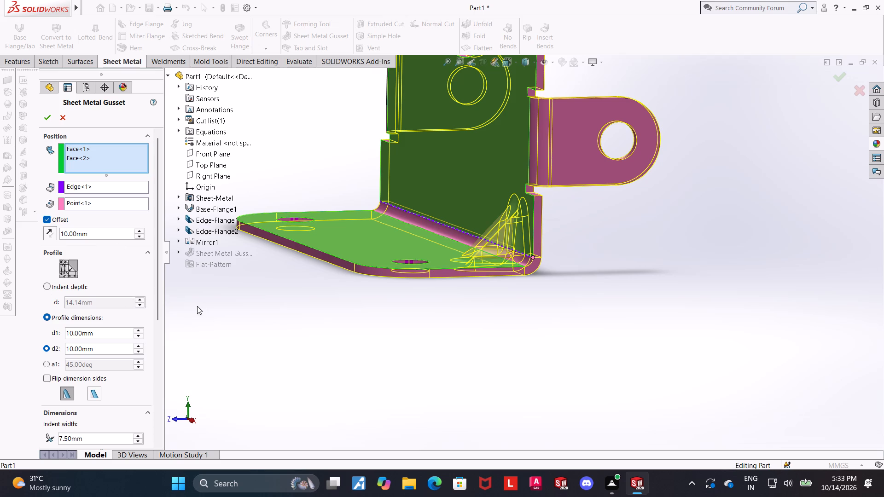
pyautogui.moveTo(159, 306); pyautogui.dragTo(158, 315)
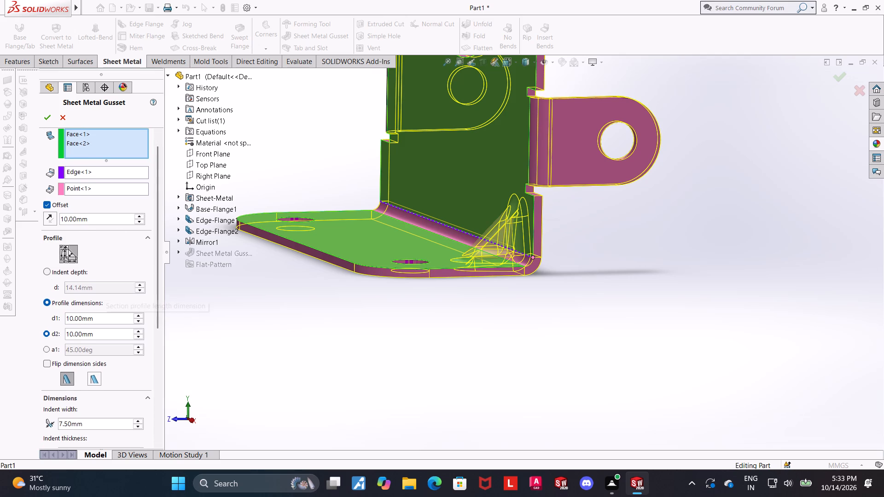
pyautogui.scroll(1, 336, 336)
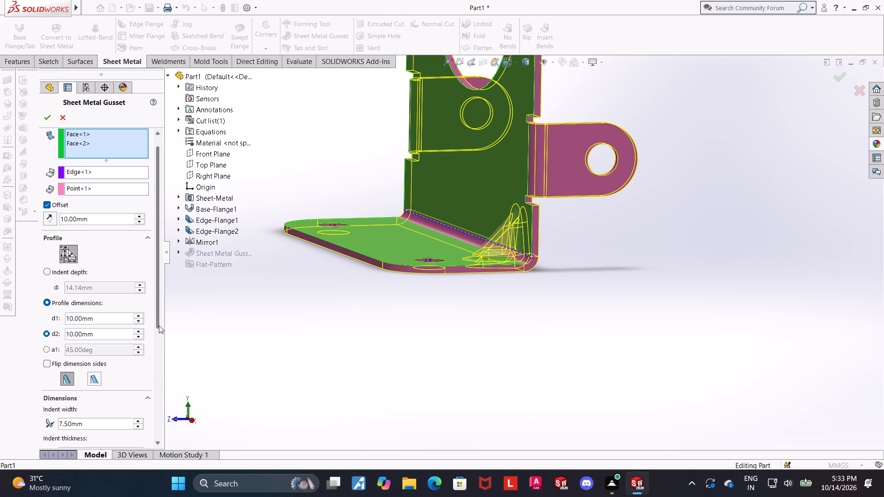
pyautogui.moveTo(159, 312); pyautogui.dragTo(158, 379)
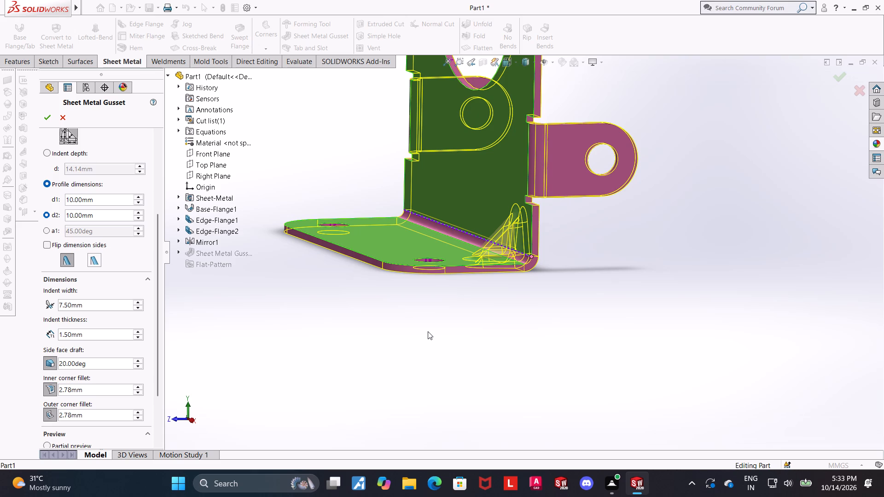
pyautogui.scroll(1, 428, 331)
pyautogui.moveTo(481, 268); pyautogui.dragTo(489, 309, button='middle')
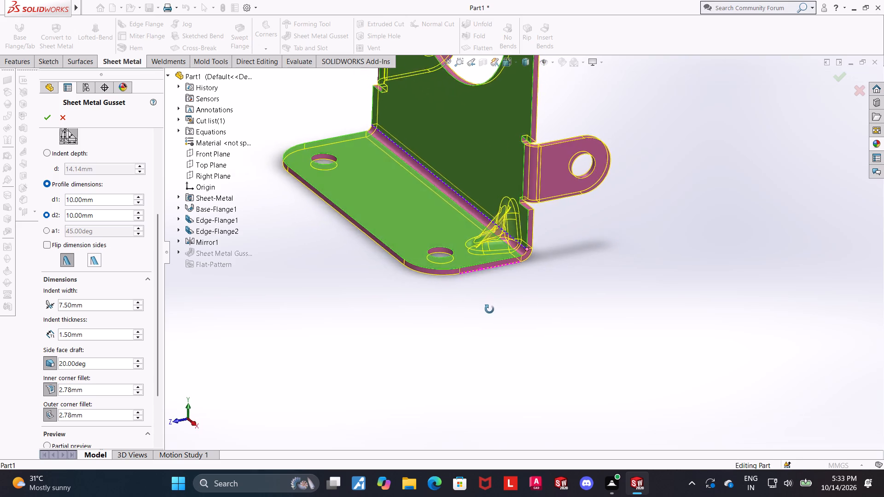
pyautogui.moveTo(489, 309); pyautogui.dragTo(502, 311, button='middle')
pyautogui.scroll(-2, 529, 245)
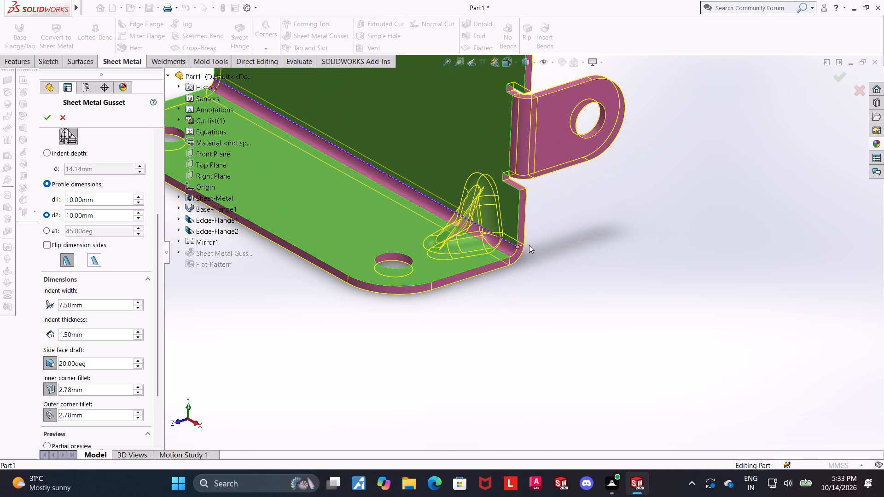
pyautogui.scroll(-1, 529, 245)
pyautogui.moveTo(526, 248); pyautogui.dragTo(494, 255, button='middle')
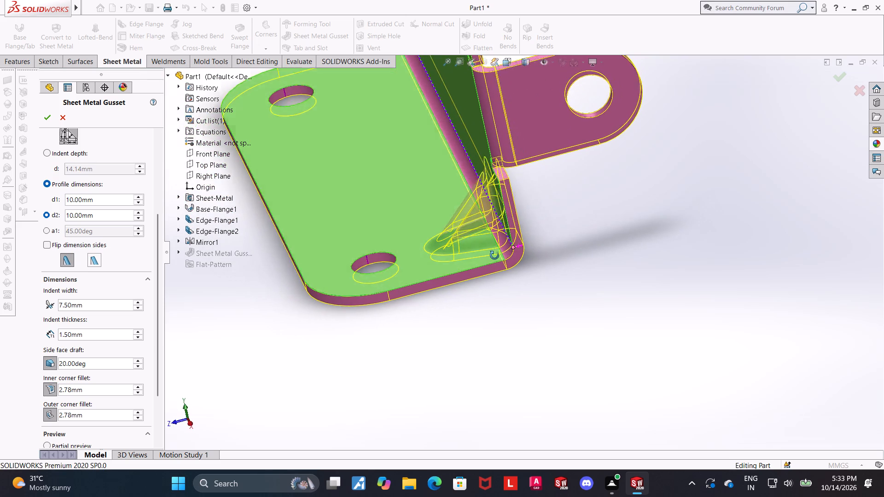
pyautogui.moveTo(494, 255); pyautogui.dragTo(505, 260, button='middle')
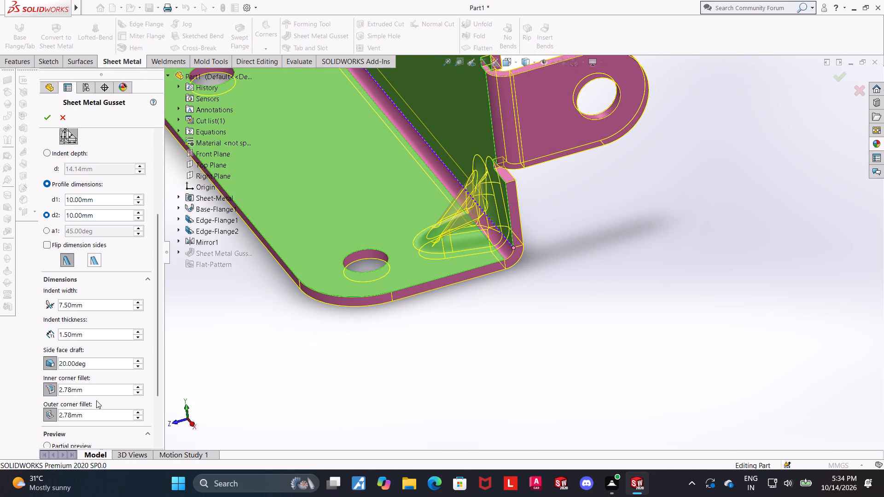
# Set the gusset's inner and outer corner fillets to 1 mm and apply the edit.
pyautogui.moveTo(98, 387); pyautogui.dragTo(33, 384)
pyautogui.press('1')
pyautogui.press('Return')
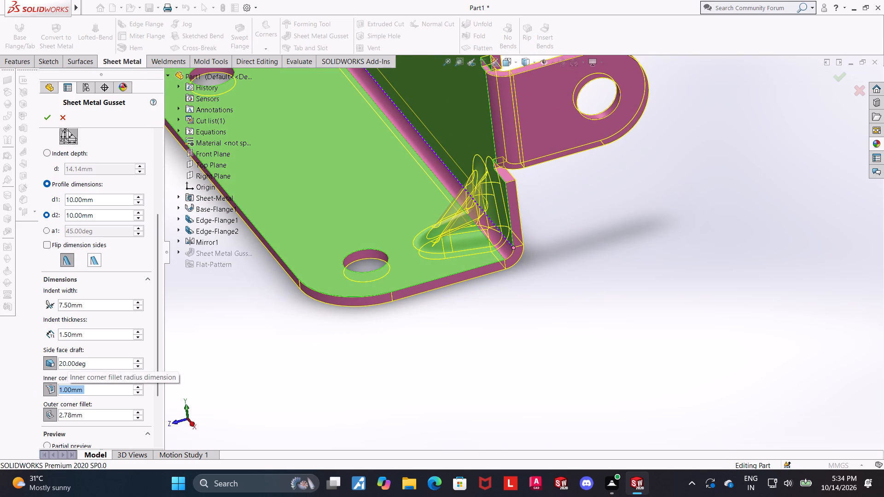
pyautogui.moveTo(118, 417); pyautogui.dragTo(0, 407)
pyautogui.press('1')
pyautogui.press('Return')
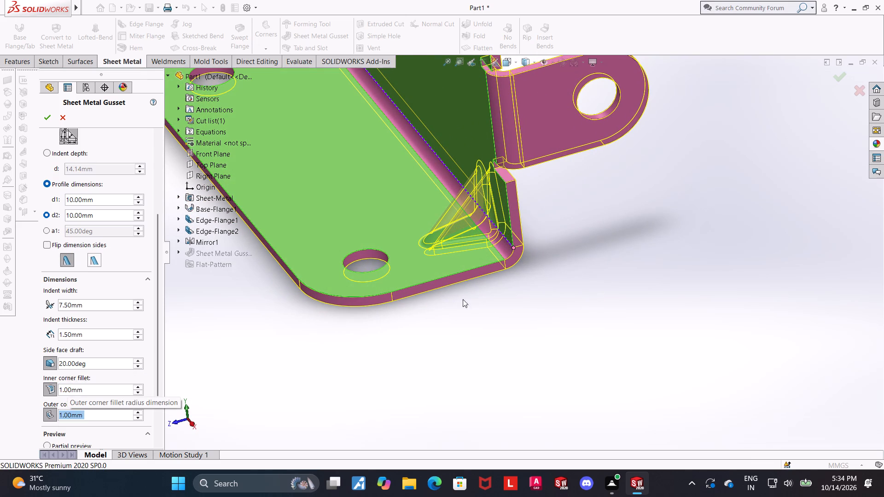
pyautogui.scroll(-1, 529, 243)
pyautogui.moveTo(536, 247); pyautogui.dragTo(570, 231, button='middle')
pyautogui.scroll(-1, 570, 231)
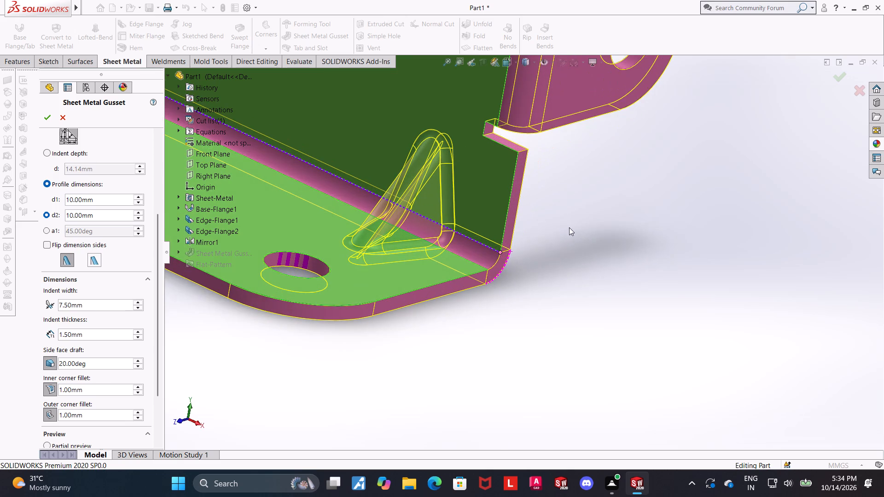
pyautogui.click(51, 113)
pyautogui.click(750, 236)
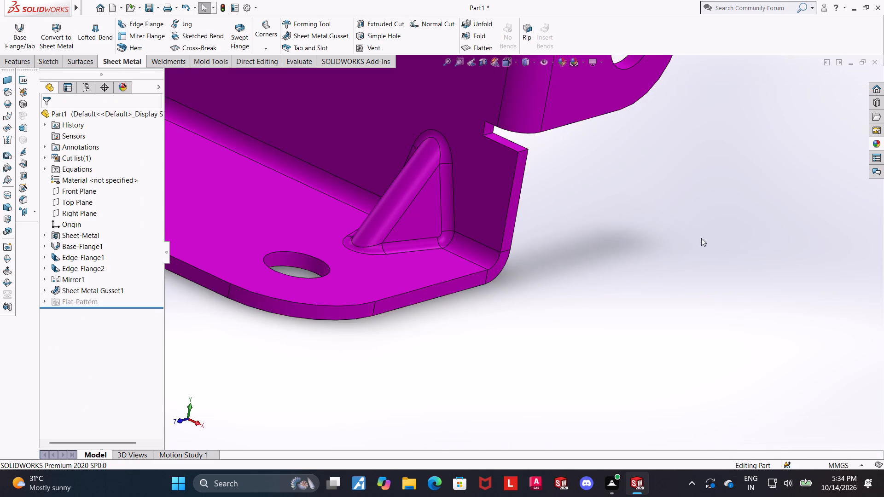
# Inspect the updated gusset from the outer side of the bend and from the inside of the bracket.
pyautogui.moveTo(694, 239); pyautogui.dragTo(616, 167, button='middle')
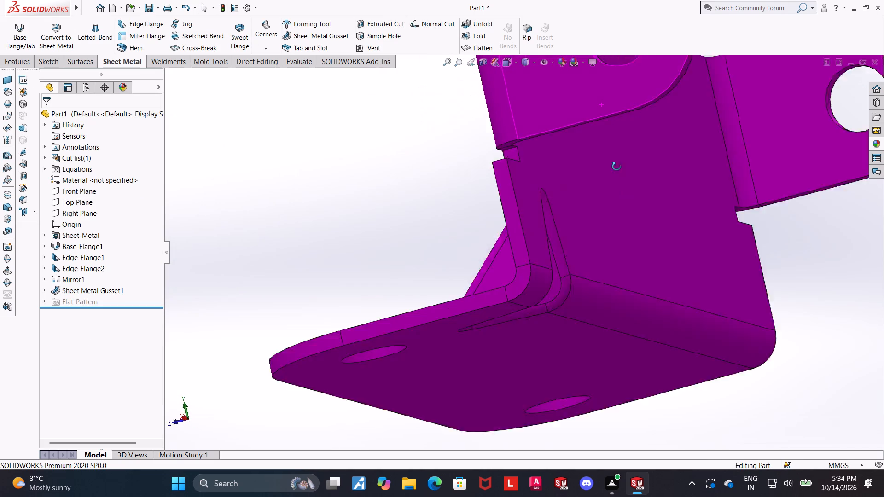
pyautogui.moveTo(616, 167); pyautogui.dragTo(685, 231, button='middle')
pyautogui.scroll(-1, 610, 235)
pyautogui.scroll(5, 608, 235)
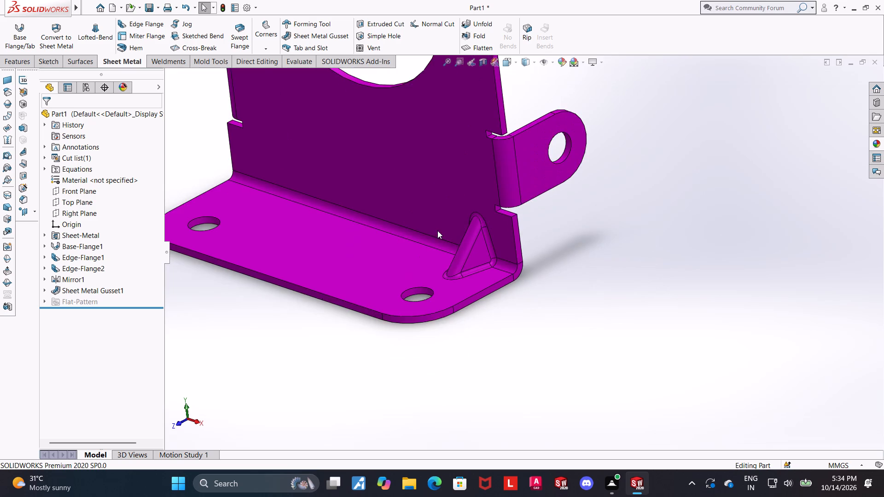
pyautogui.scroll(2, 437, 231)
pyautogui.scroll(-1, 419, 182)
# Set up a linear pattern of the sheet metal gusset, using the bend face between plate and bottom flange as direction.
pyautogui.click(11, 63)
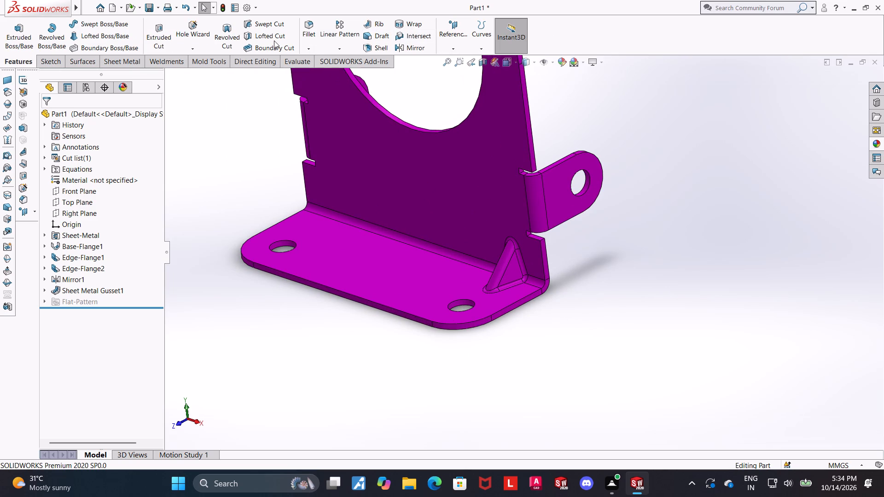
pyautogui.click(351, 51)
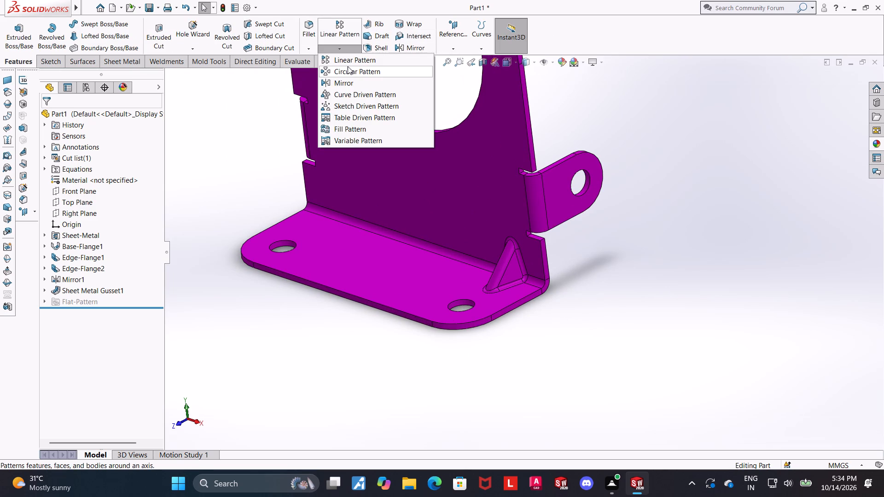
pyautogui.click(347, 61)
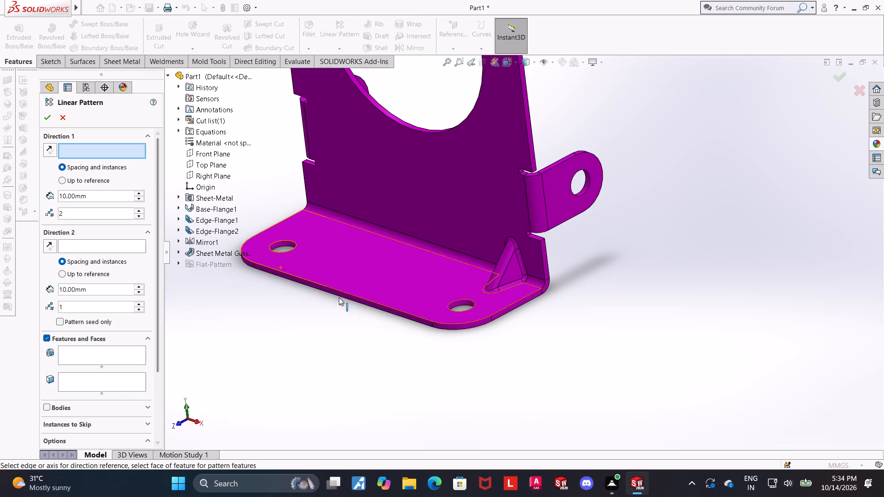
pyautogui.click(508, 275)
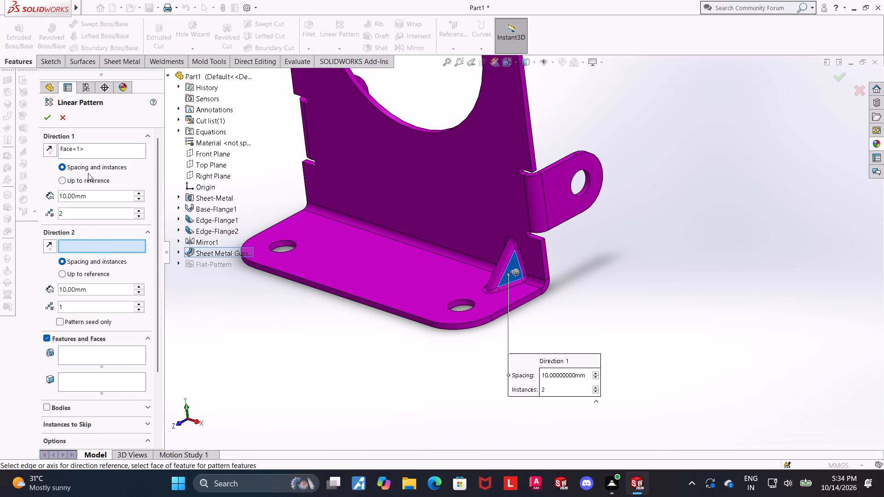
pyautogui.click(311, 368)
pyautogui.rightClick(72, 150)
pyautogui.click(92, 165)
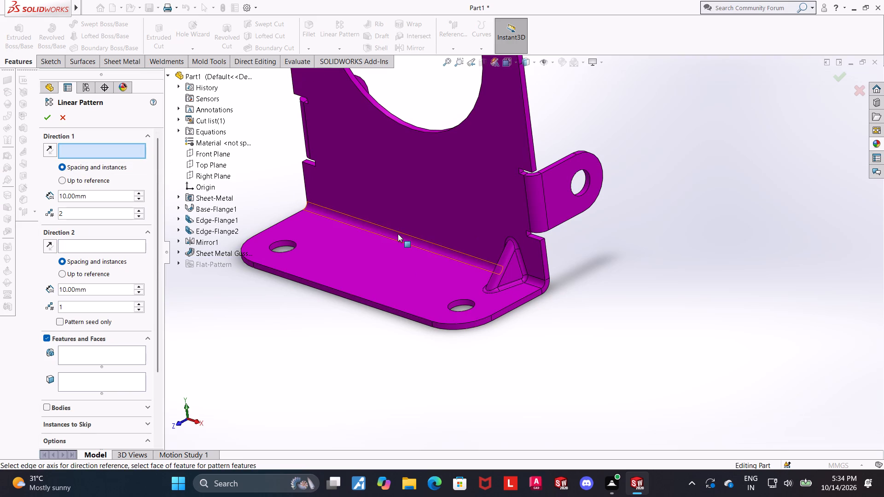
pyautogui.click(398, 234)
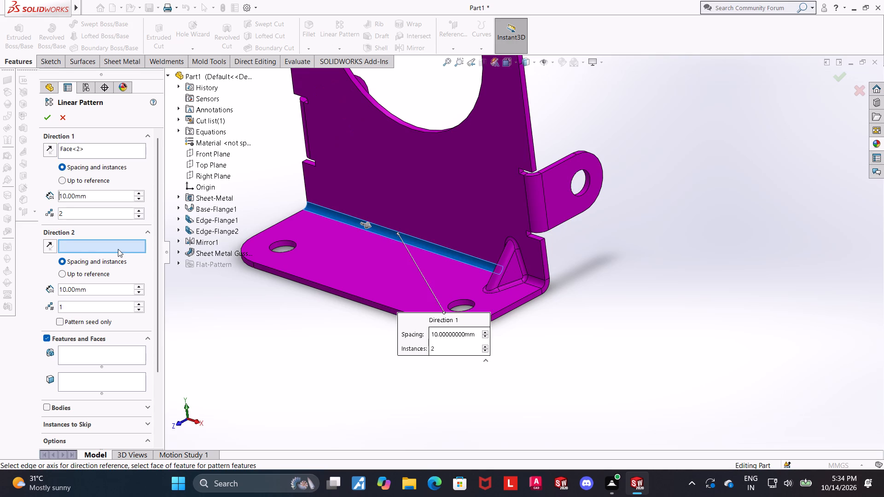
pyautogui.scroll(2, 633, 322)
pyautogui.scroll(-3, 472, 243)
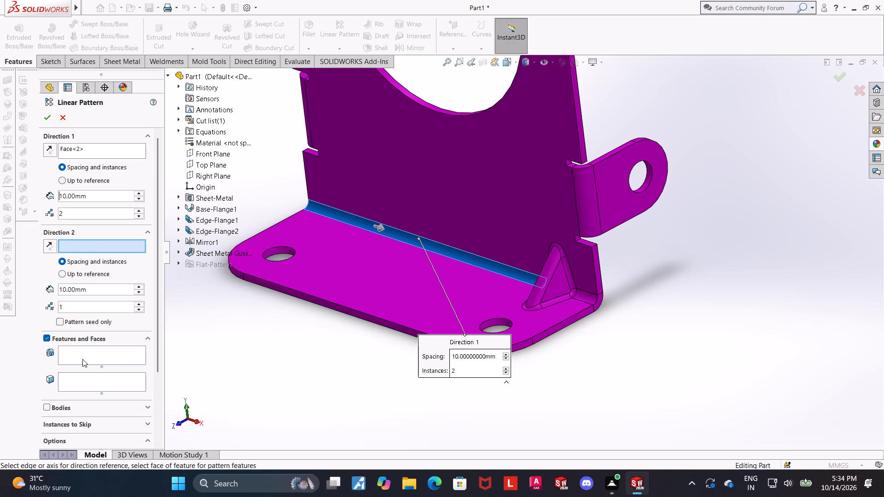
pyautogui.doubleClick(87, 354)
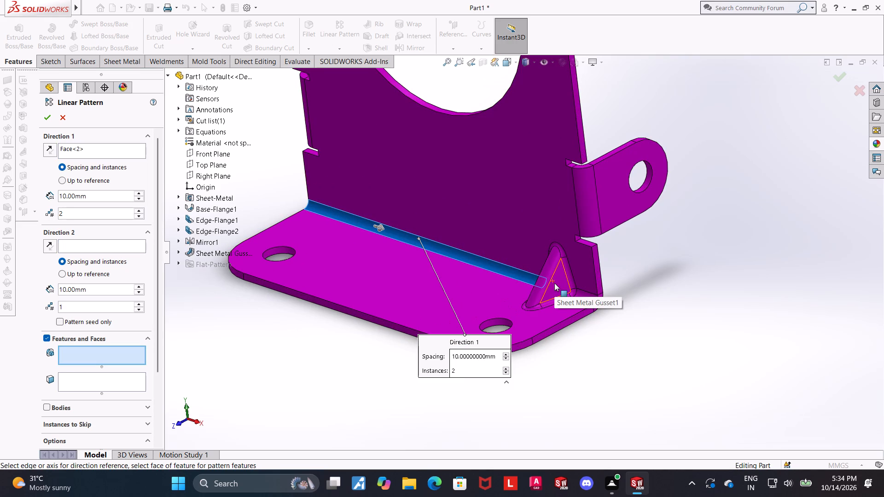
pyautogui.click(193, 255)
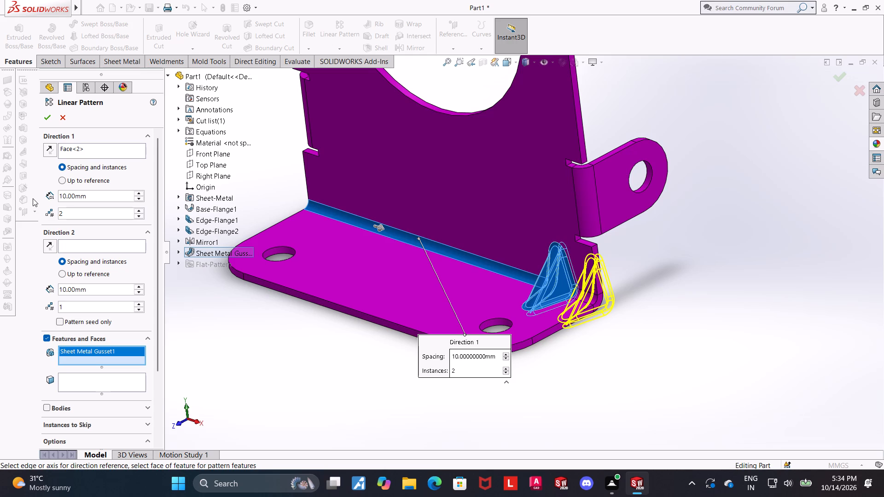
# Reverse the gusset pattern's direction, set 3 instances at 30 mm spacing, and apply the pattern.
pyautogui.click(52, 149)
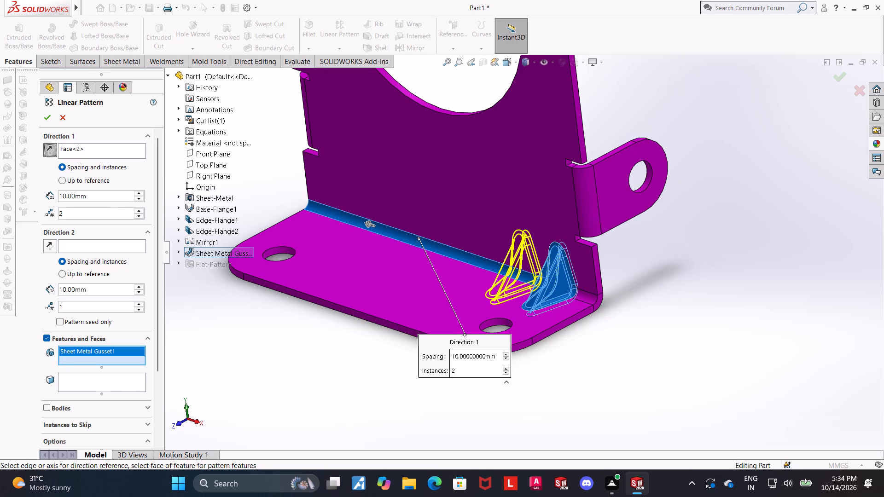
pyautogui.moveTo(100, 218); pyautogui.dragTo(36, 215)
pyautogui.press('3')
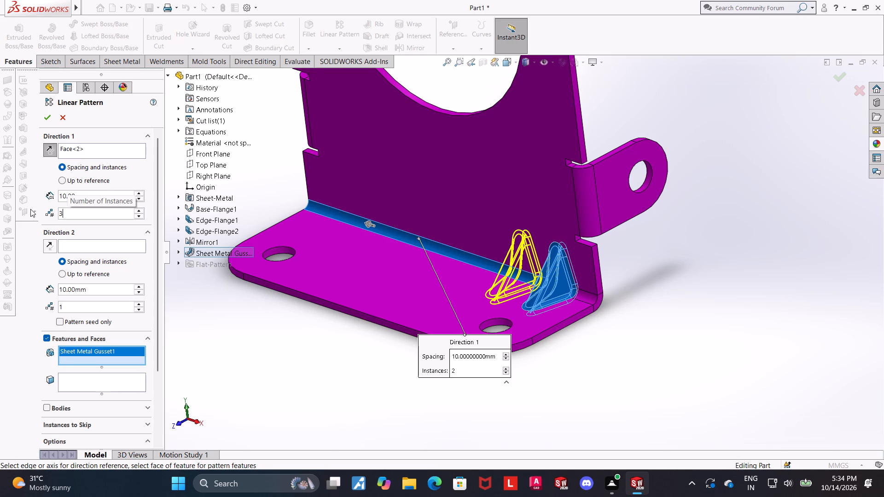
pyautogui.press('Return')
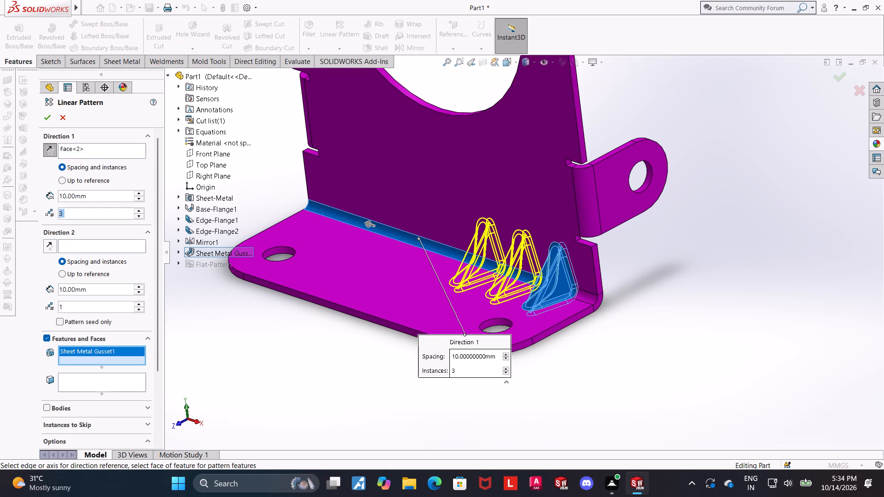
pyautogui.moveTo(110, 198); pyautogui.dragTo(0, 200)
pyautogui.press('3')
pyautogui.press('0')
pyautogui.press('Return')
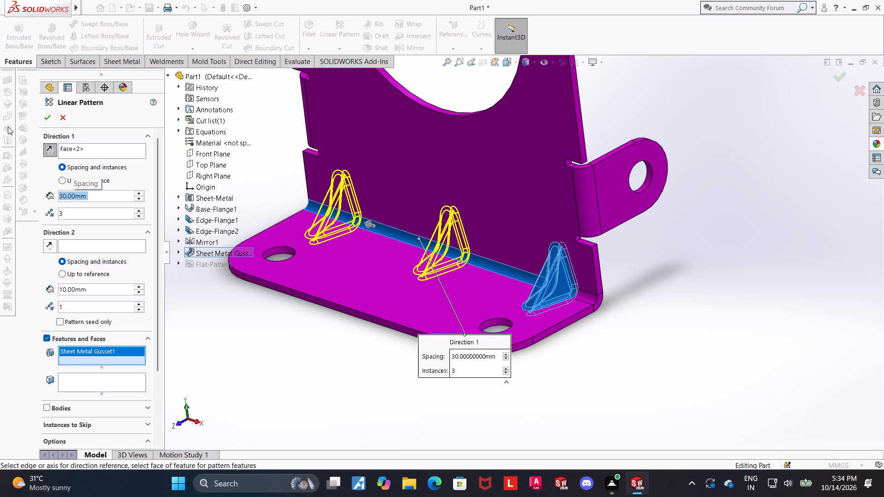
pyautogui.click(45, 118)
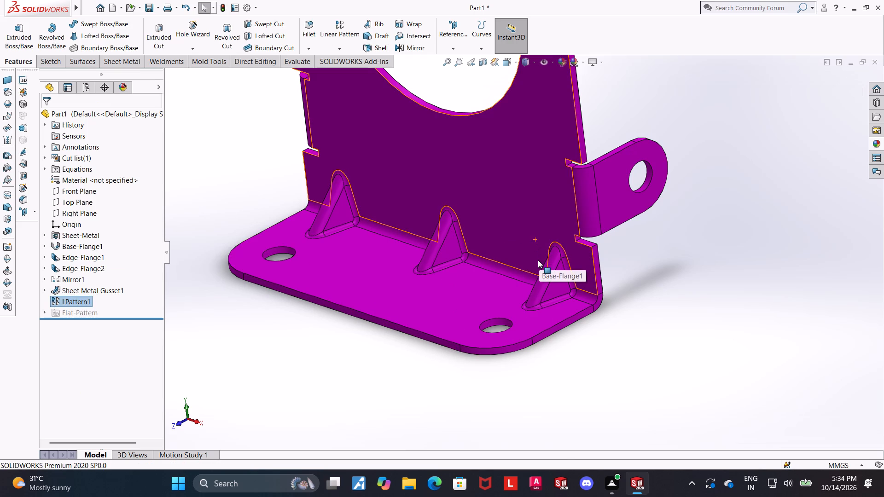
# Examine the patterned gussets along the bend at several angles, in the Isometric view and in the Right view.
pyautogui.scroll(1, 603, 267)
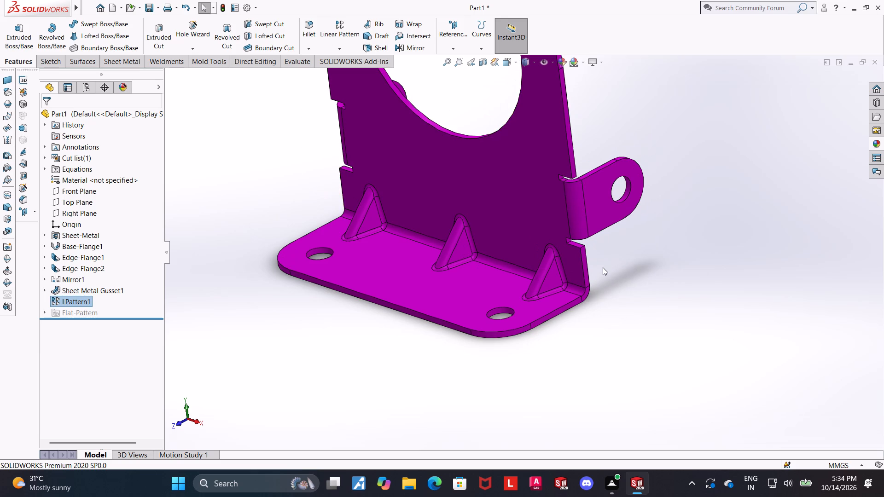
pyautogui.scroll(2, 646, 267)
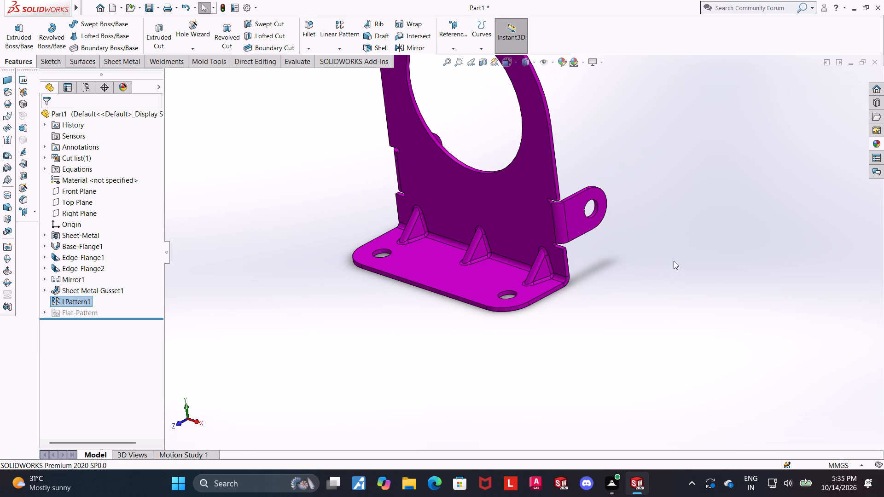
pyautogui.scroll(1, 660, 252)
pyautogui.moveTo(618, 255); pyautogui.dragTo(619, 285, button='middle')
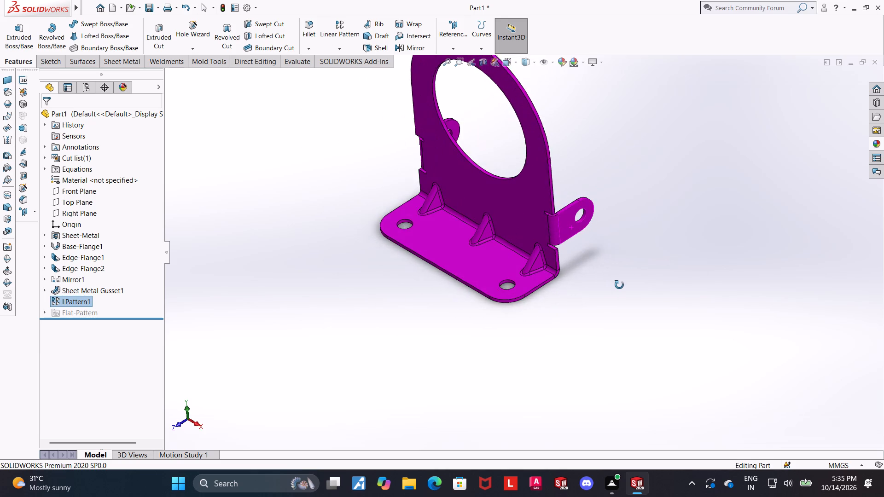
pyautogui.moveTo(619, 285); pyautogui.dragTo(612, 285, button='middle')
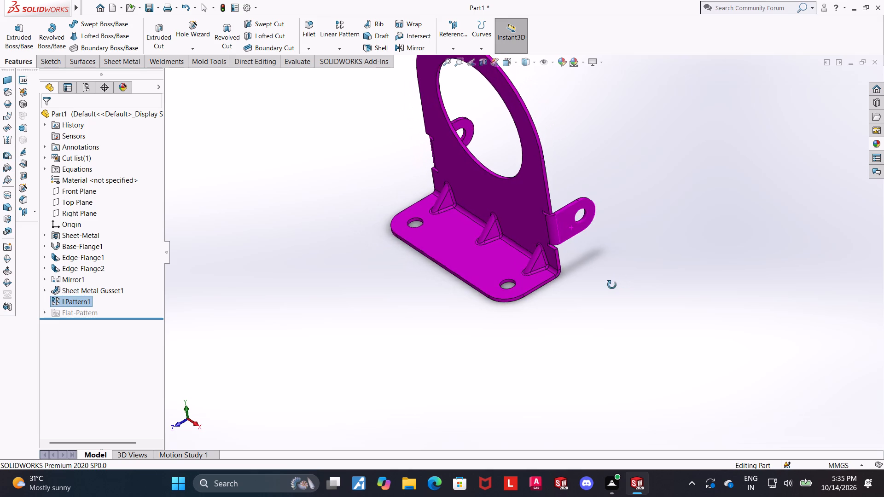
pyautogui.moveTo(612, 285); pyautogui.dragTo(611, 237, button='middle')
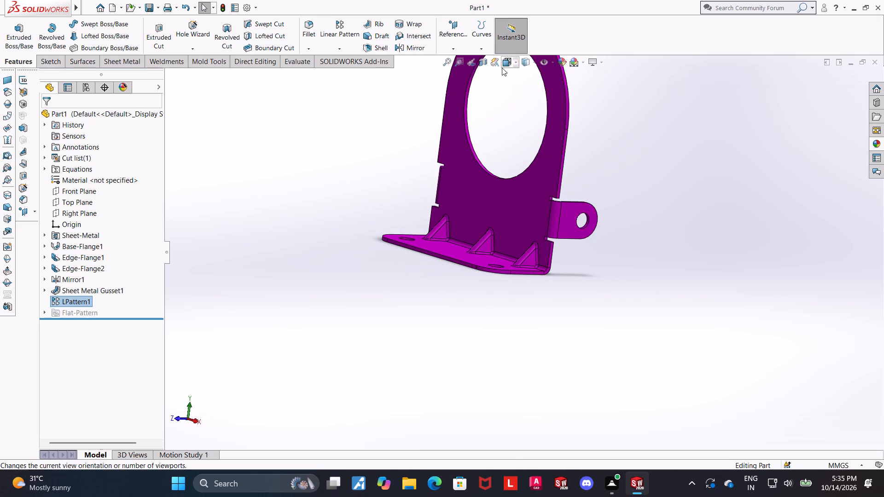
pyautogui.click(502, 68)
pyautogui.click(395, 234)
pyautogui.scroll(-3, 646, 364)
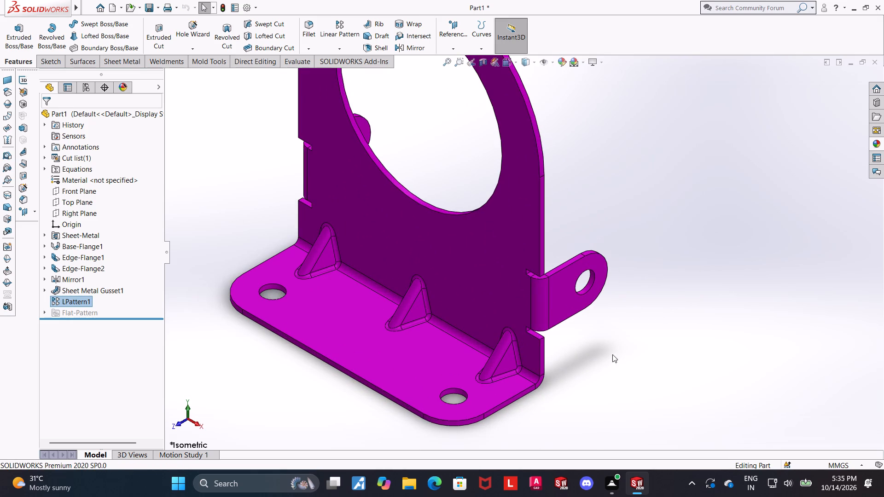
pyautogui.scroll(-1, 463, 312)
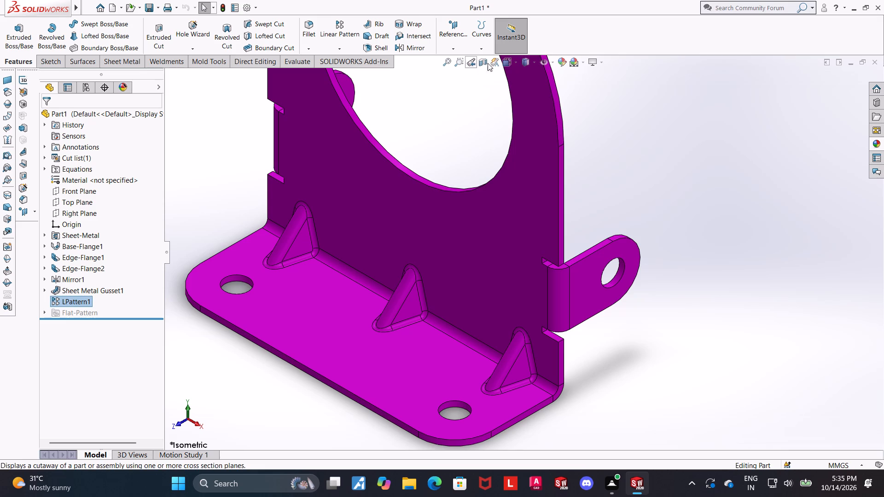
pyautogui.click(506, 64)
pyautogui.click(445, 336)
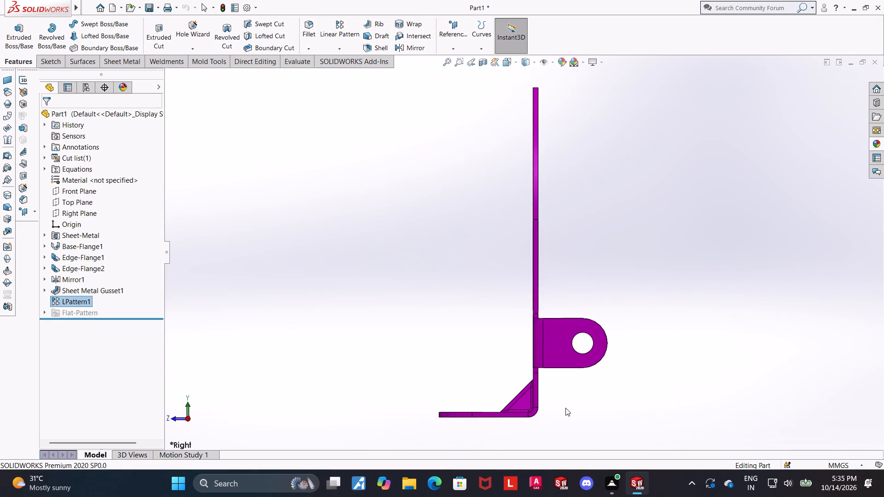
pyautogui.scroll(-2, 562, 421)
pyautogui.scroll(-2, 469, 355)
# Open the original gusset's definition, review its position, profile, dimension and preview settings, and close it.
pyautogui.click(86, 302)
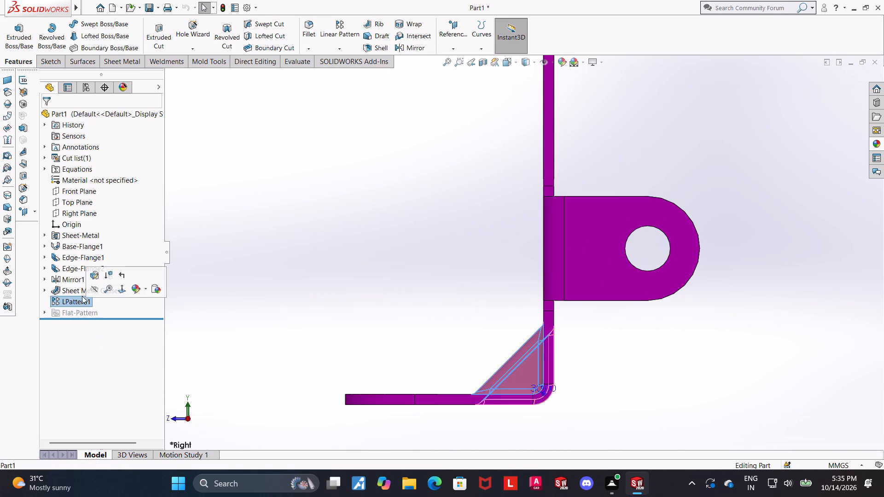
pyautogui.click(74, 292)
pyautogui.click(83, 261)
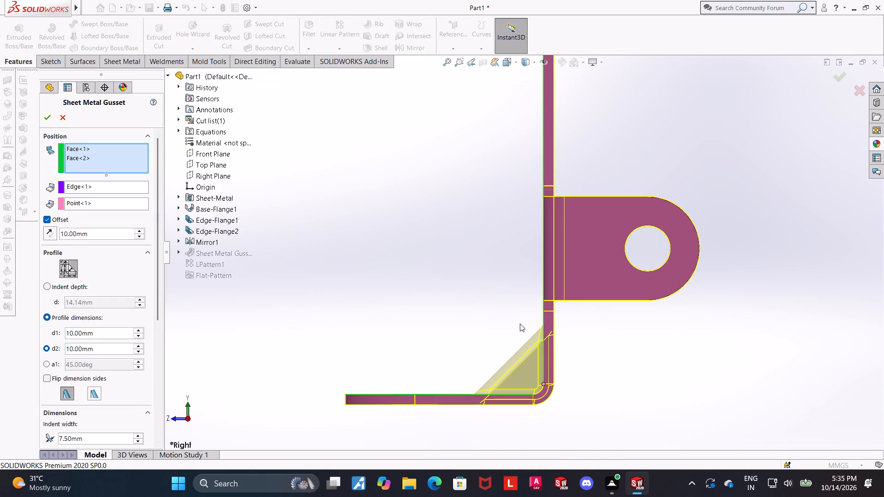
pyautogui.scroll(1, 520, 324)
pyautogui.scroll(-1, 593, 363)
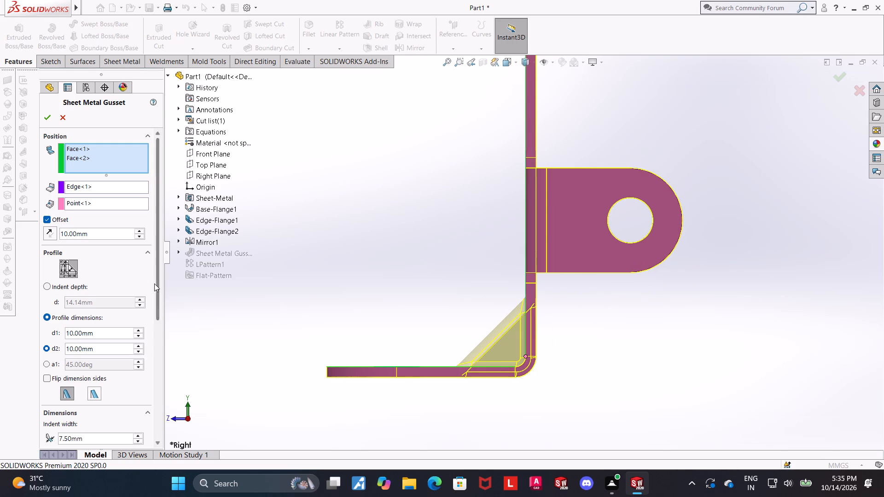
pyautogui.moveTo(154, 283); pyautogui.dragTo(154, 346)
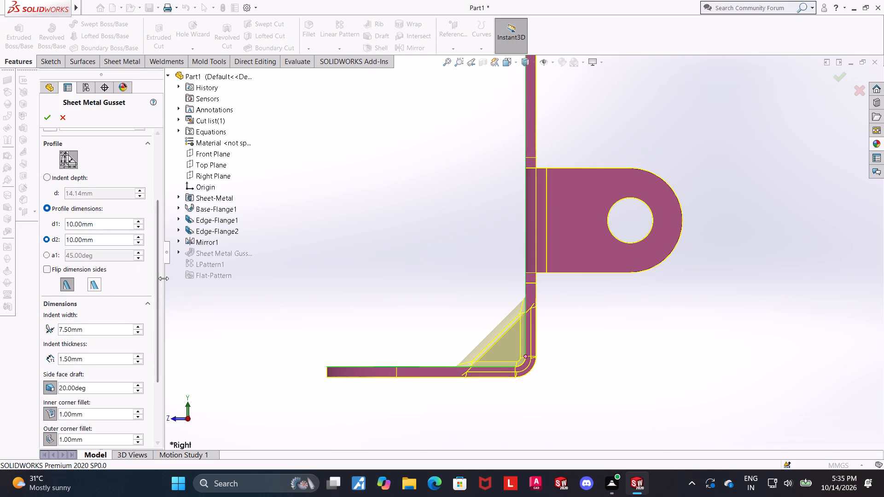
pyautogui.moveTo(159, 275); pyautogui.dragTo(155, 236)
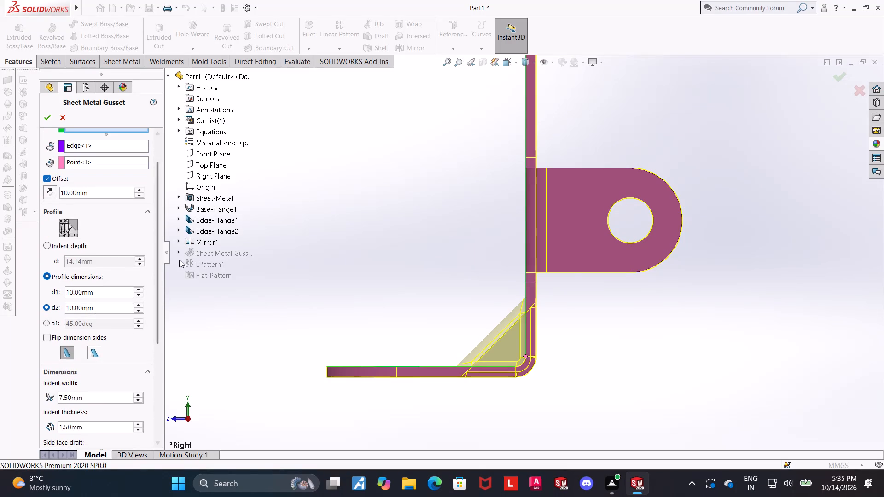
pyautogui.moveTo(158, 273); pyautogui.dragTo(160, 368)
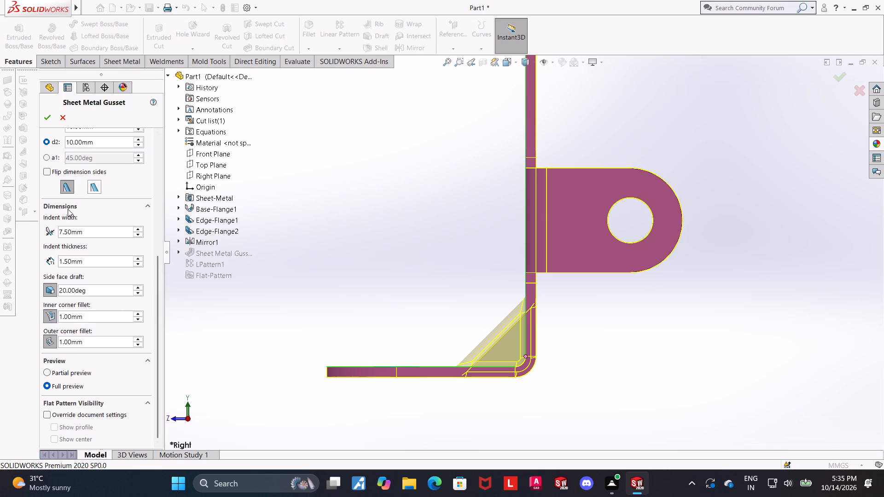
pyautogui.click(49, 115)
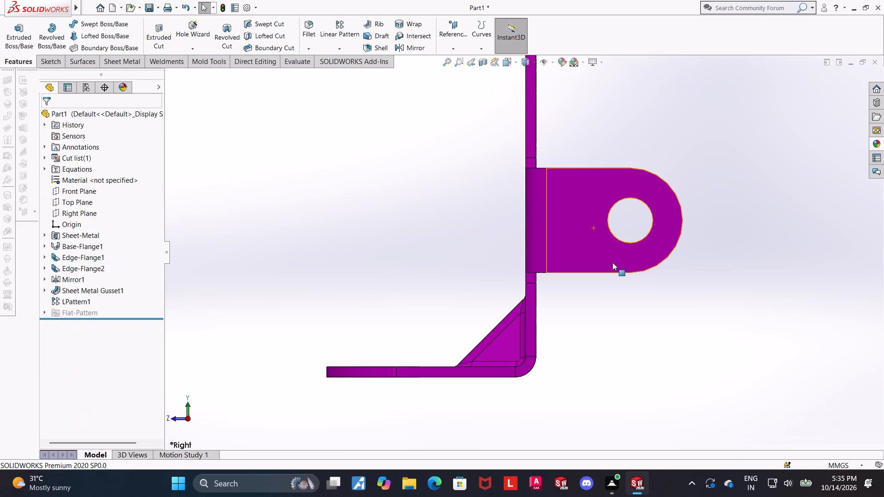
# Start a new sketch on the upright plate's front face, on the gusset side.
pyautogui.moveTo(650, 254); pyautogui.dragTo(700, 302, button='middle')
pyautogui.scroll(5, 700, 302)
pyautogui.scroll(-2, 471, 142)
pyautogui.click(456, 241)
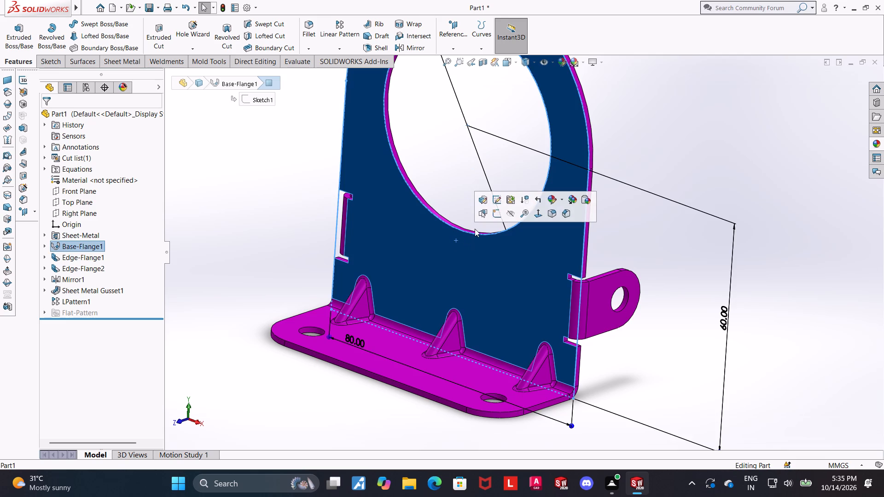
pyautogui.click(497, 212)
pyautogui.click(95, 324)
pyautogui.click(120, 309)
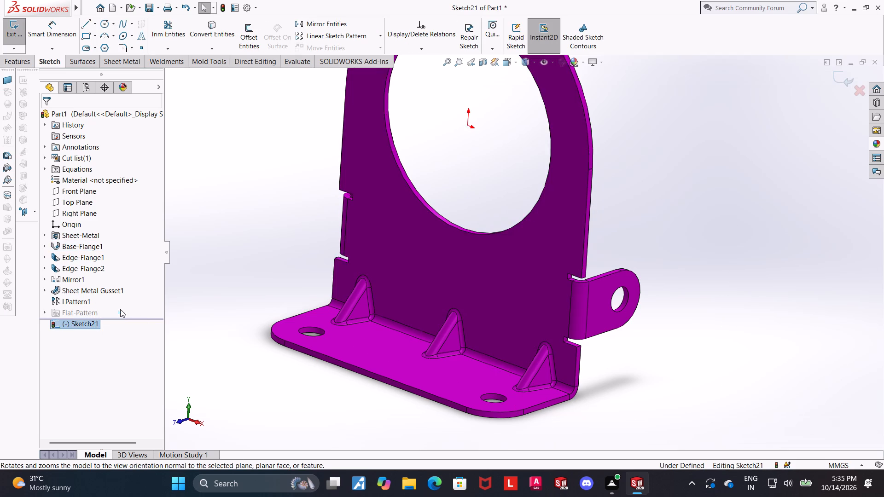
pyautogui.scroll(1, 650, 268)
pyautogui.scroll(-2, 661, 208)
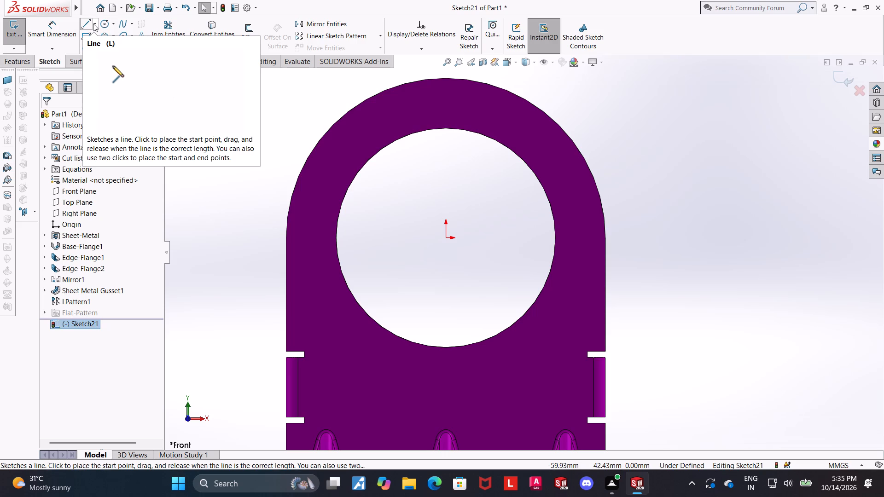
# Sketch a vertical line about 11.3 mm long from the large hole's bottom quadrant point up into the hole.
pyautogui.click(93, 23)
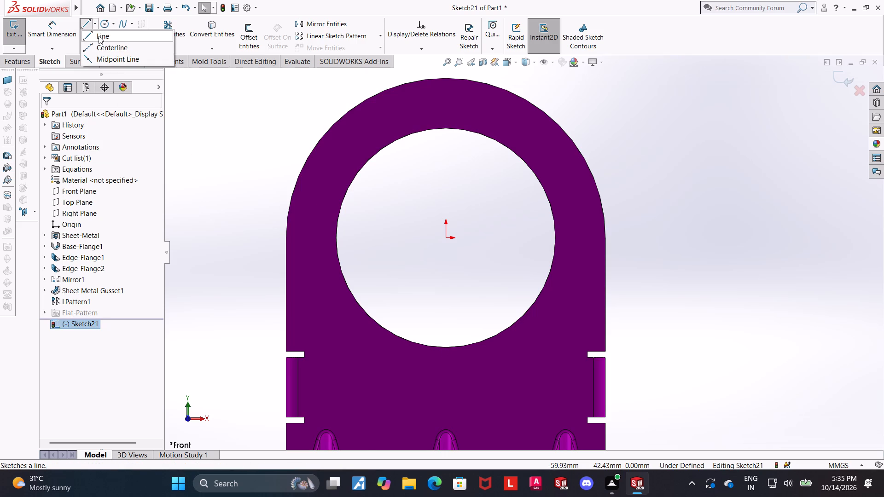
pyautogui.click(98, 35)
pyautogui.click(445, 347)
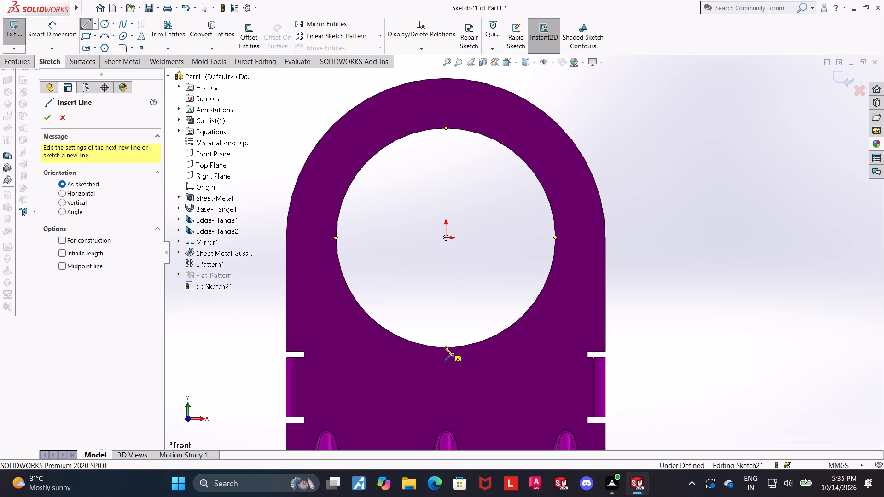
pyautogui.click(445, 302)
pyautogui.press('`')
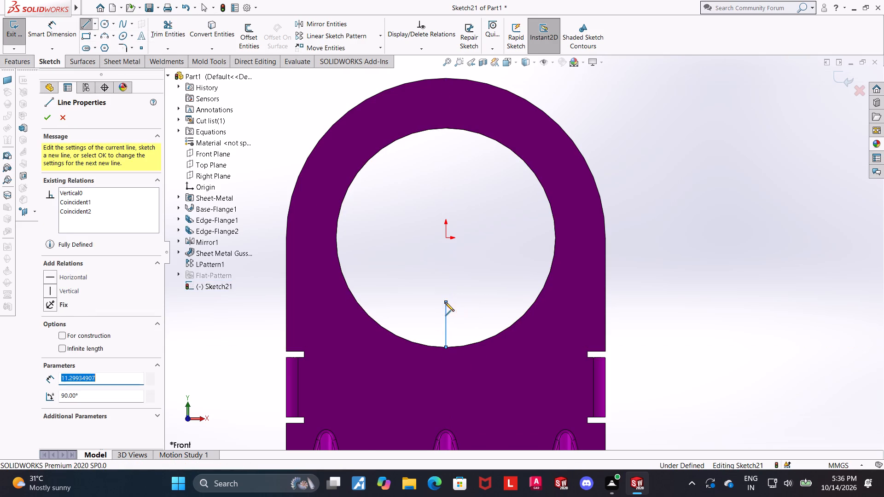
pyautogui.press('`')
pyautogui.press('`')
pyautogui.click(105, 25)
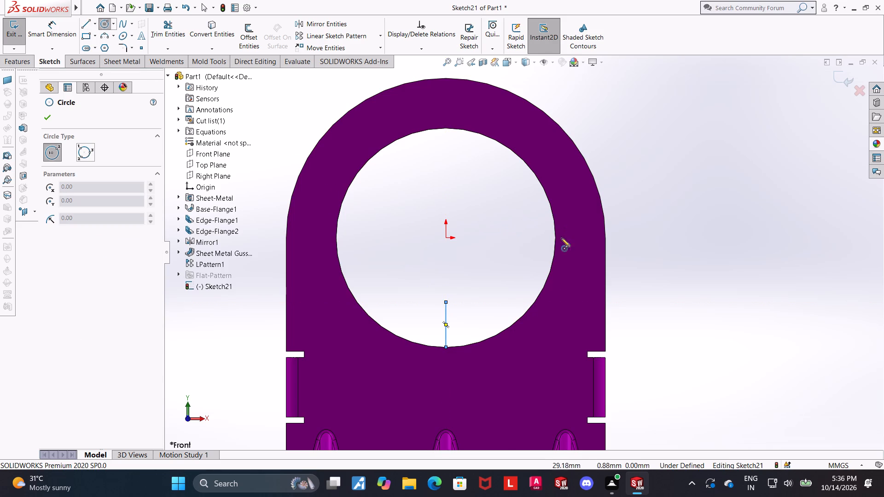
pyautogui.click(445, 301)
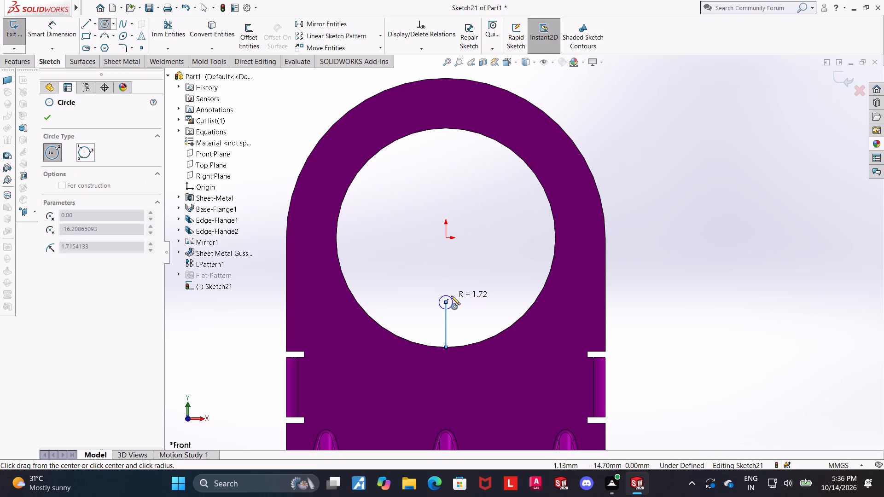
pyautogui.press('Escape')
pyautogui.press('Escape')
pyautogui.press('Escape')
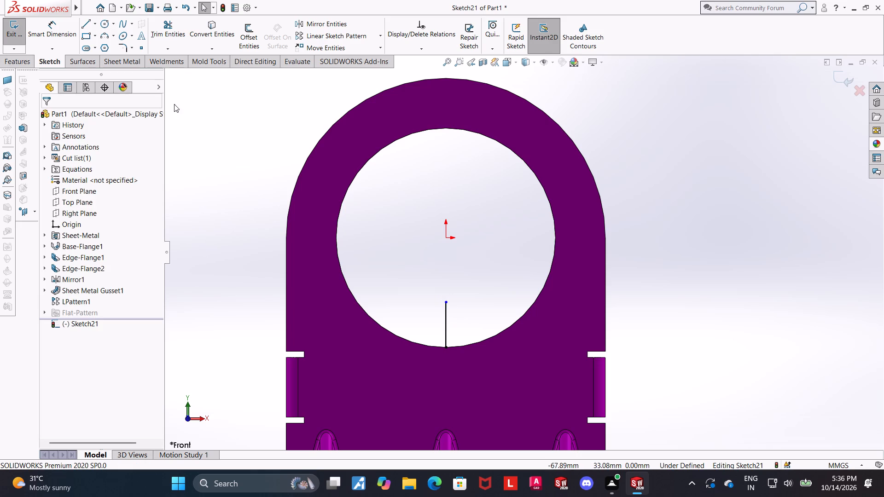
# Sketch a circle about 40 mm in diameter centred on the origin and convert it to construction geometry.
pyautogui.click(102, 26)
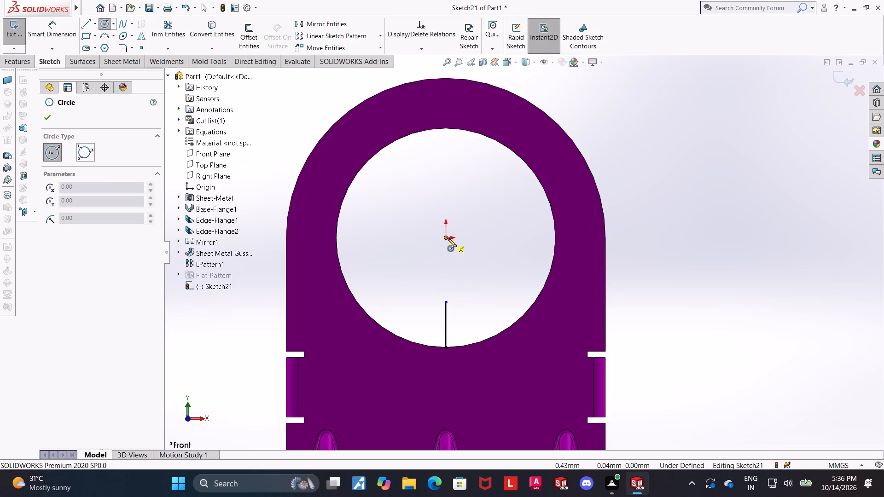
pyautogui.click(447, 237)
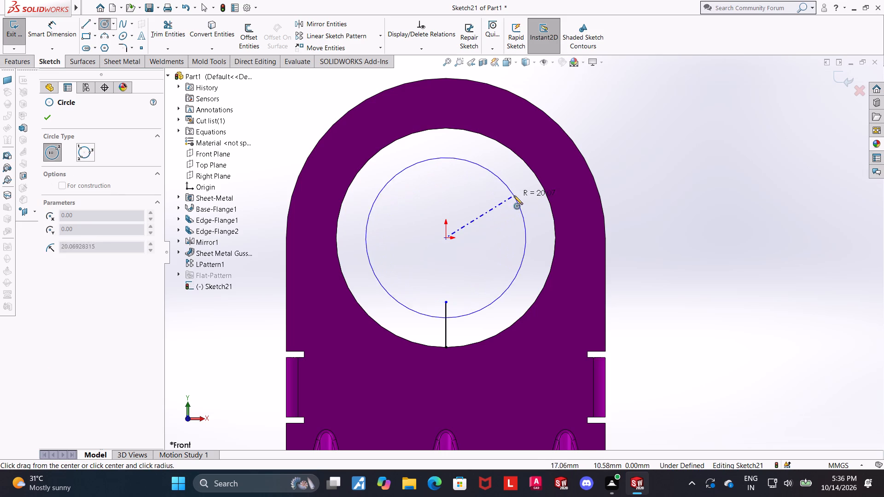
pyautogui.click(514, 196)
pyautogui.press('Escape')
pyautogui.press('Escape')
pyautogui.click(471, 162)
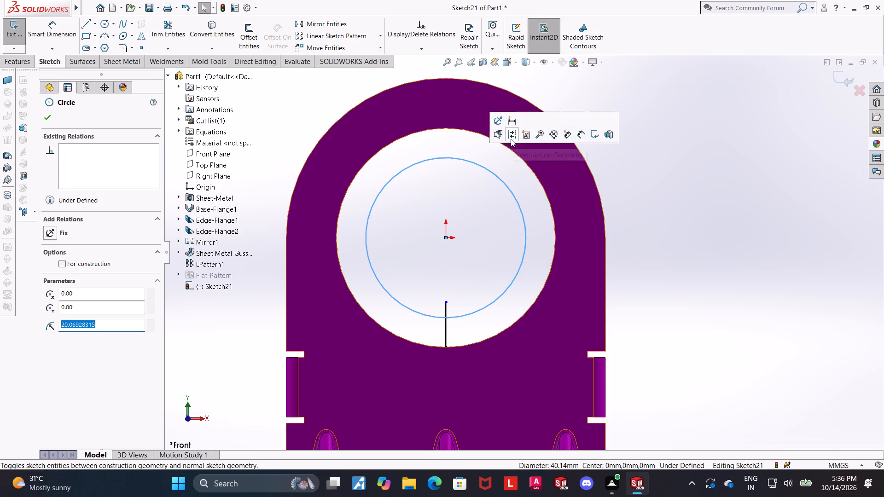
pyautogui.click(511, 139)
# Dimension the construction circle's diameter as 50 mm.
pyautogui.click(63, 29)
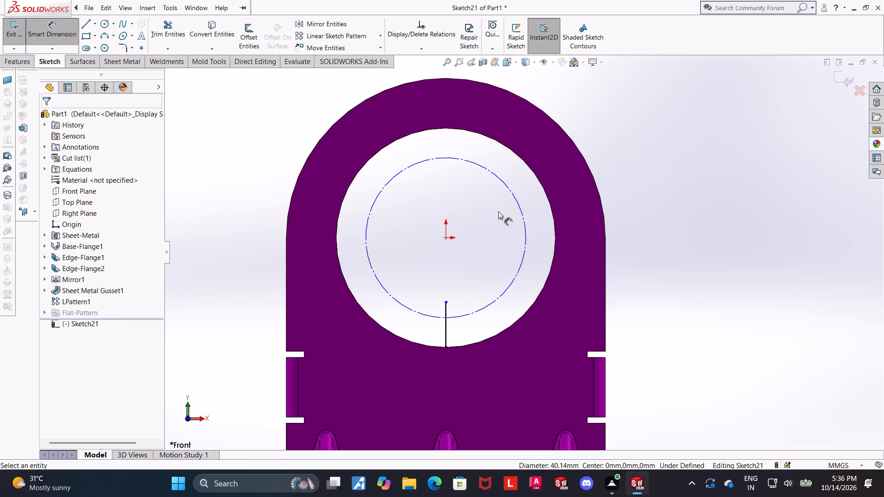
pyautogui.click(480, 168)
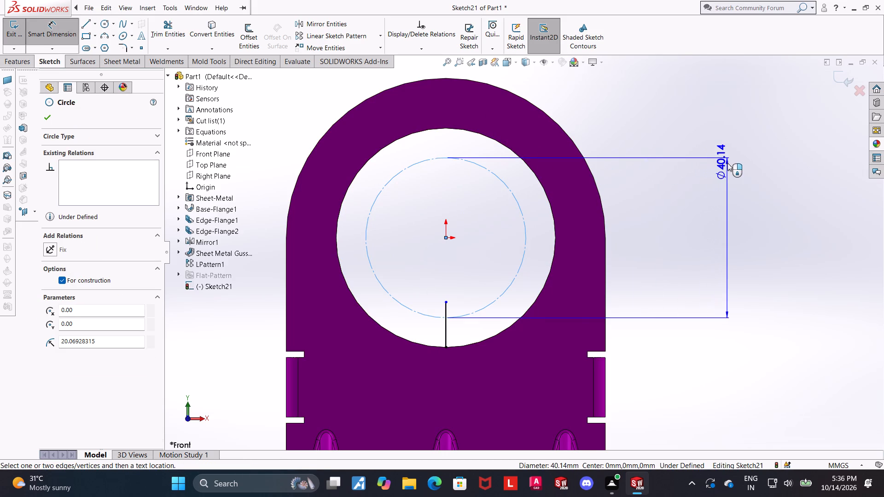
pyautogui.click(727, 163)
pyautogui.write('50')
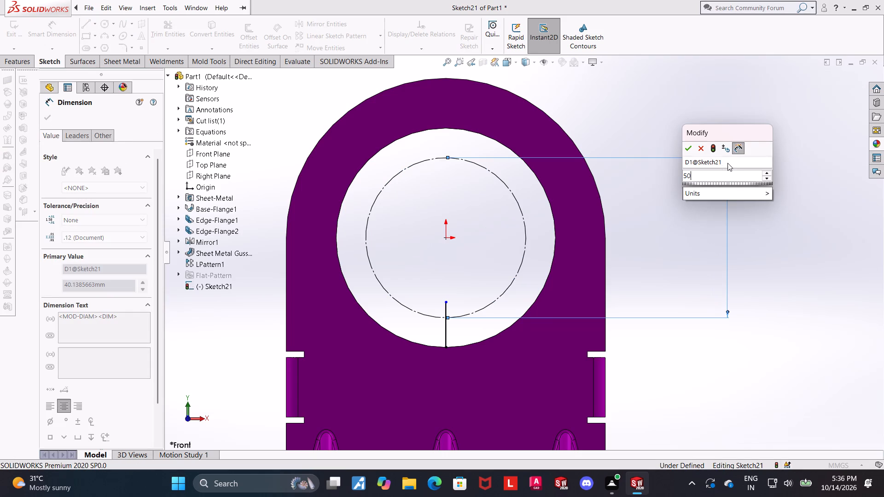
pyautogui.press('Return')
pyautogui.press('Escape')
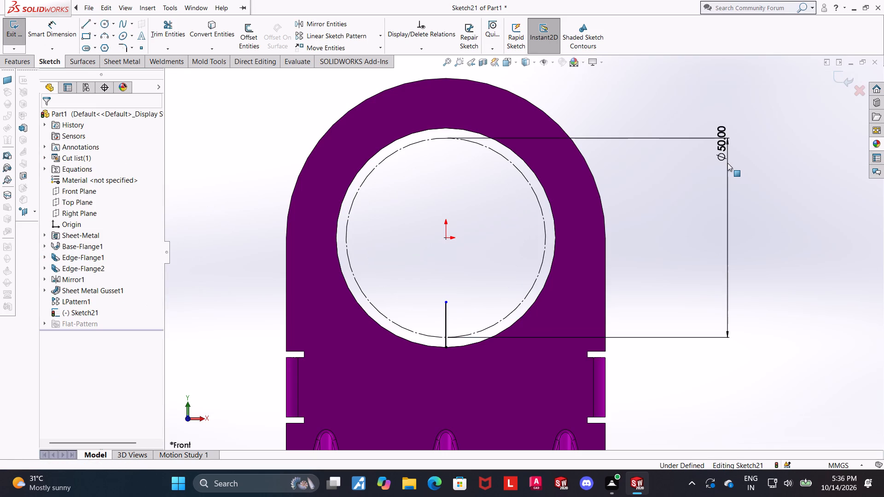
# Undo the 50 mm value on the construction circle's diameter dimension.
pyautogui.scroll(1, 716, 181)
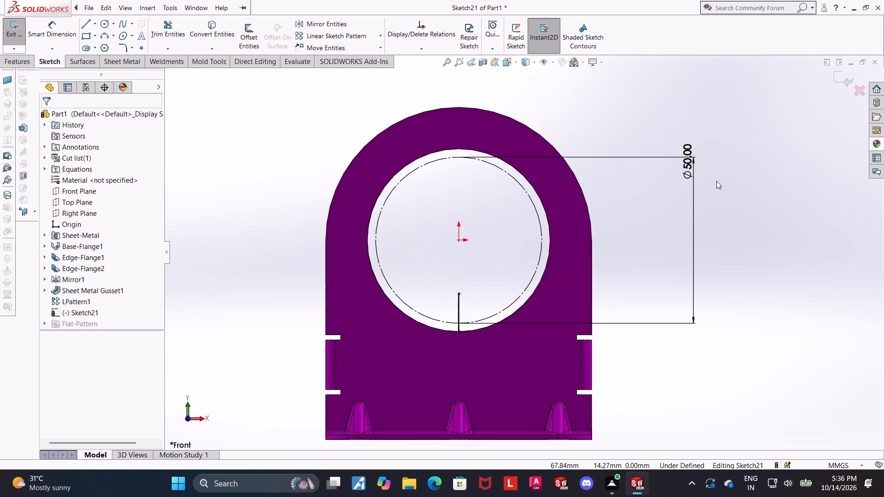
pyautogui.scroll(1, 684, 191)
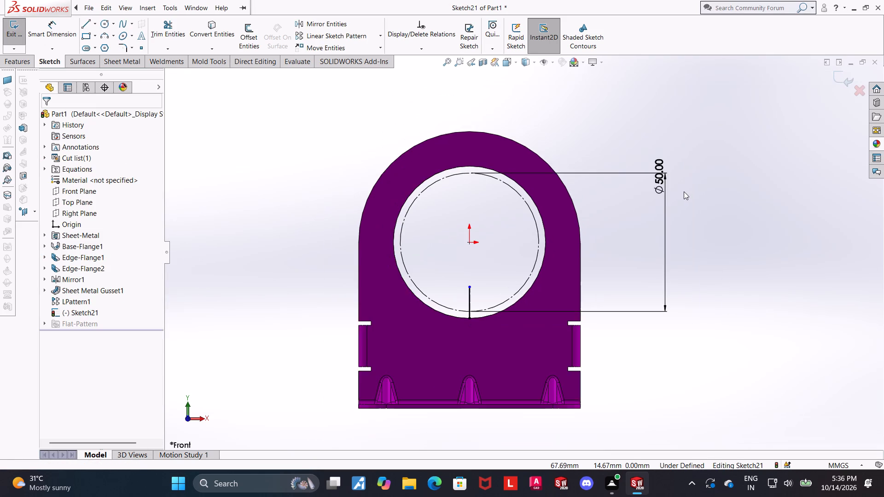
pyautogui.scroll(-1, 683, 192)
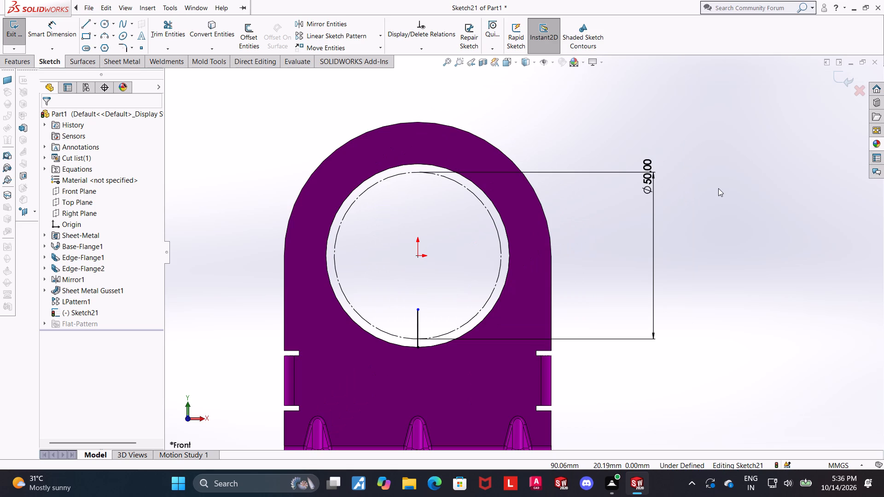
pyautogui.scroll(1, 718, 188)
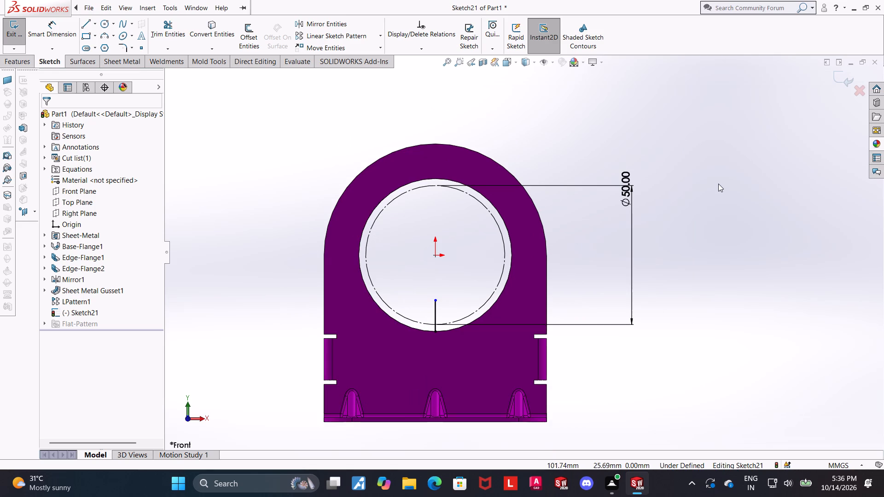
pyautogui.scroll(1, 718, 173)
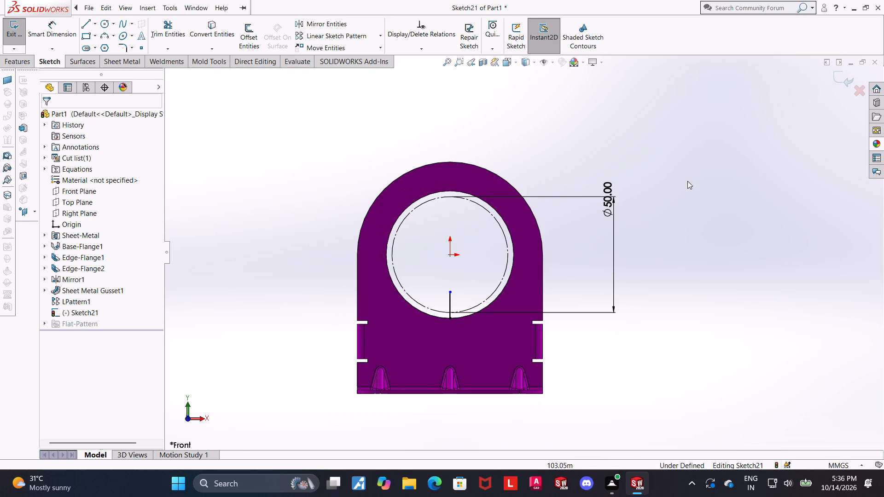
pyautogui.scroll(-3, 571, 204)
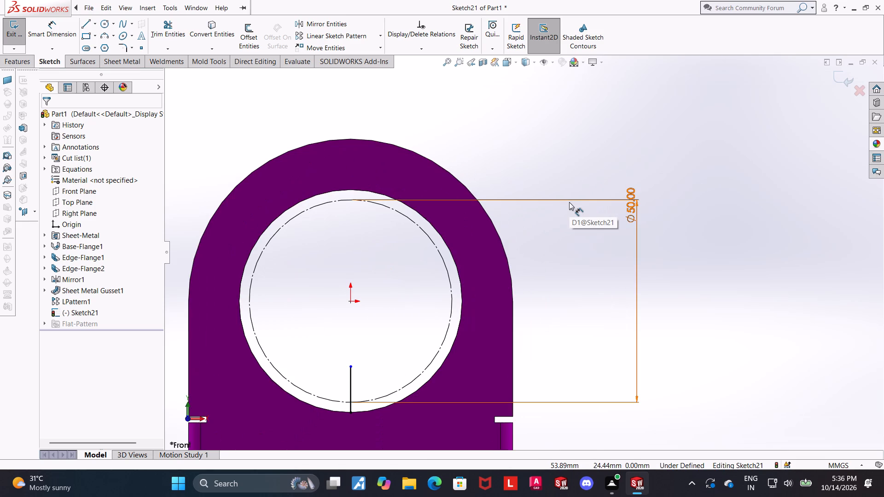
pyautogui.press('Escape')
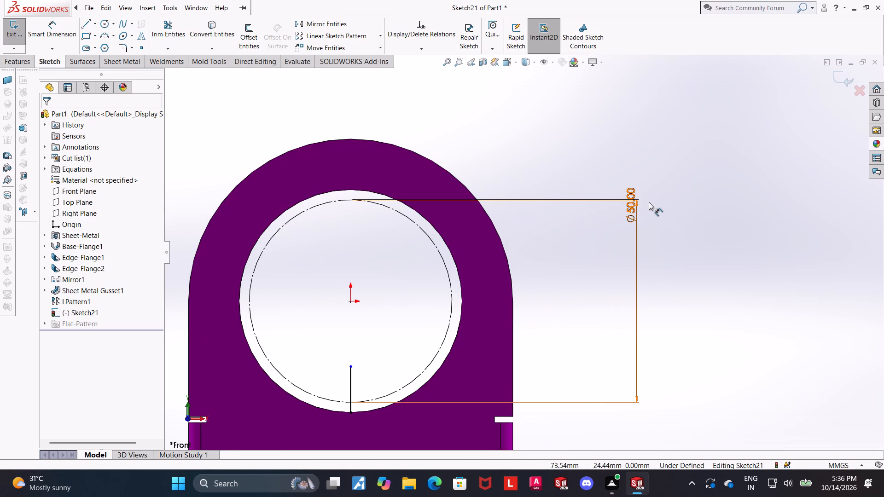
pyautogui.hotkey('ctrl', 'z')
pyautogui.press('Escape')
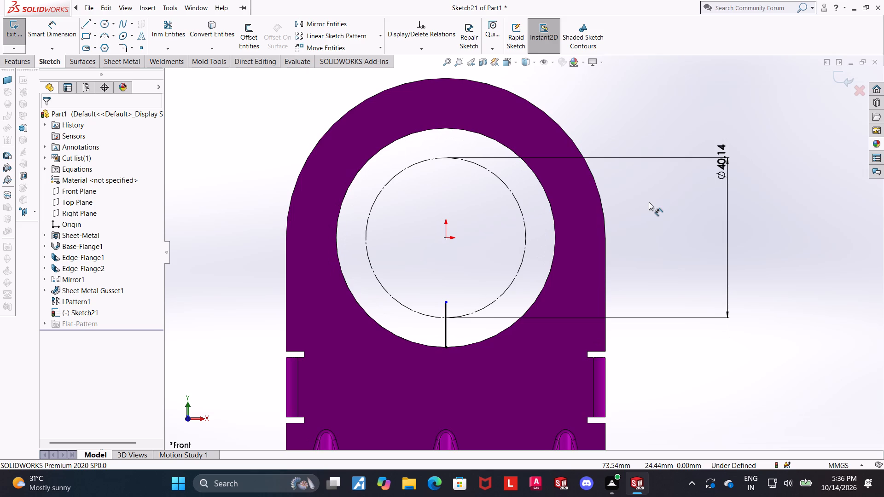
# Set the construction circle's diameter to 30 mm.
pyautogui.scroll(1, 744, 195)
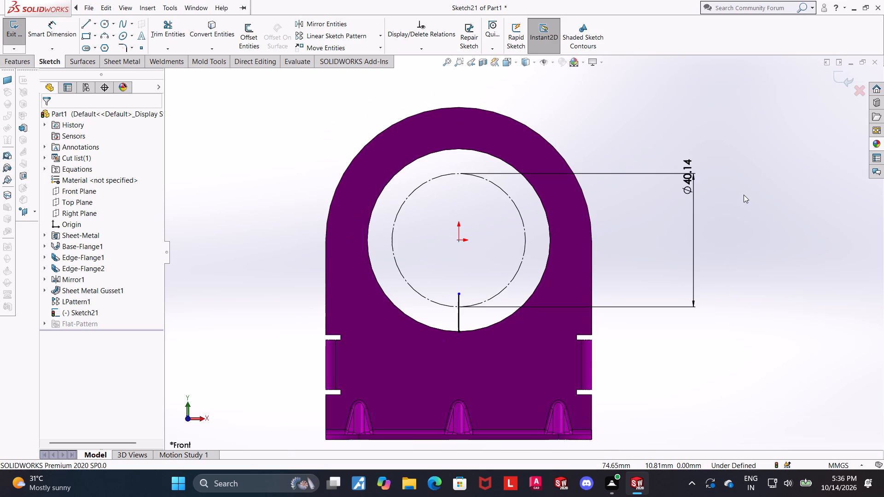
pyautogui.scroll(-1, 741, 186)
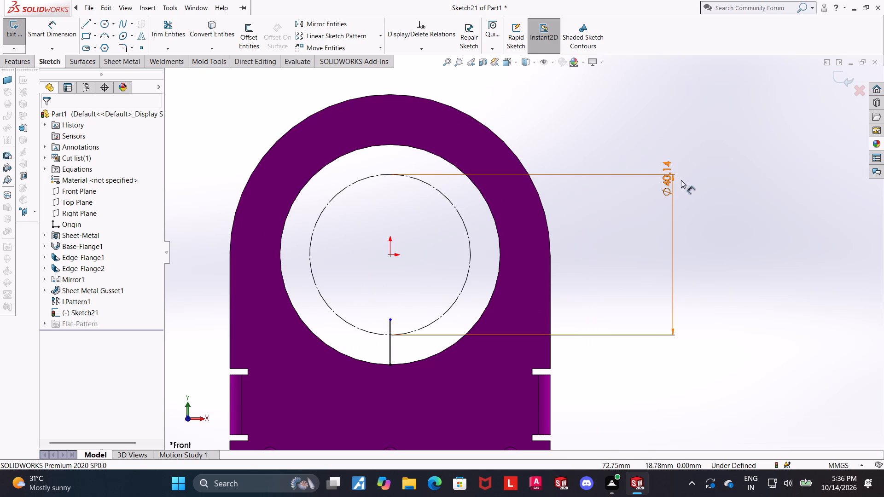
pyautogui.doubleClick(661, 184)
pyautogui.write('30')
pyautogui.press('Return')
pyautogui.press('Escape')
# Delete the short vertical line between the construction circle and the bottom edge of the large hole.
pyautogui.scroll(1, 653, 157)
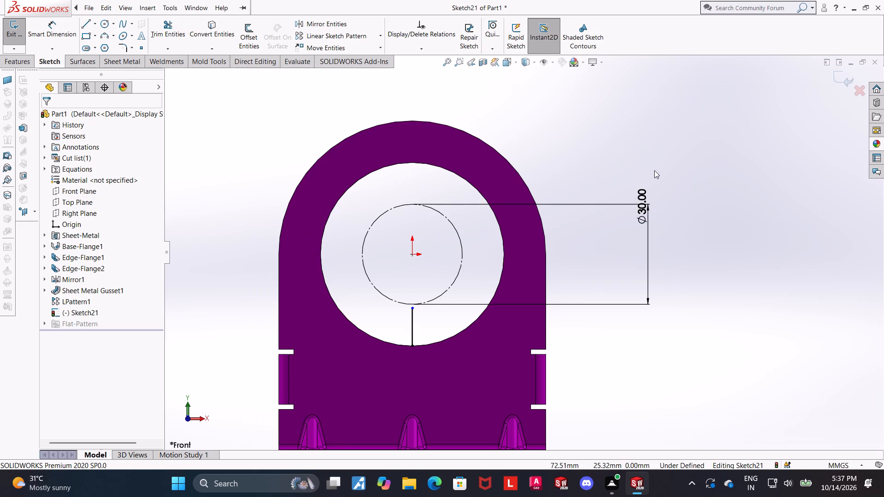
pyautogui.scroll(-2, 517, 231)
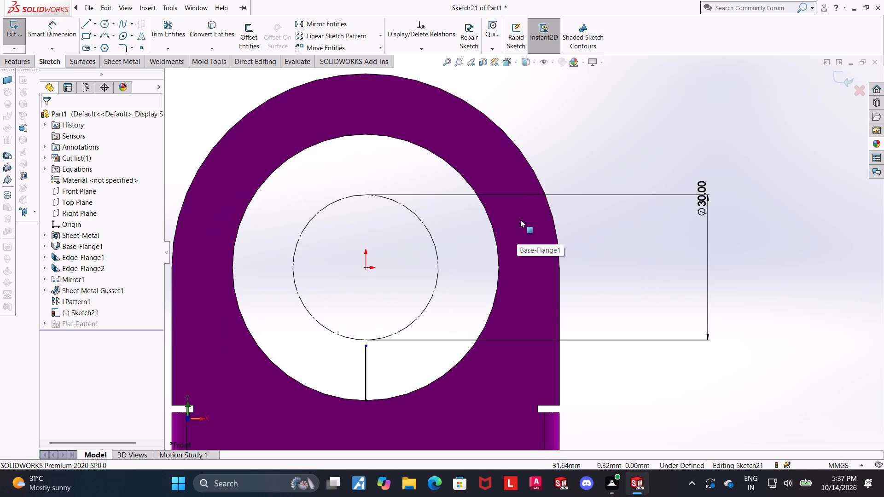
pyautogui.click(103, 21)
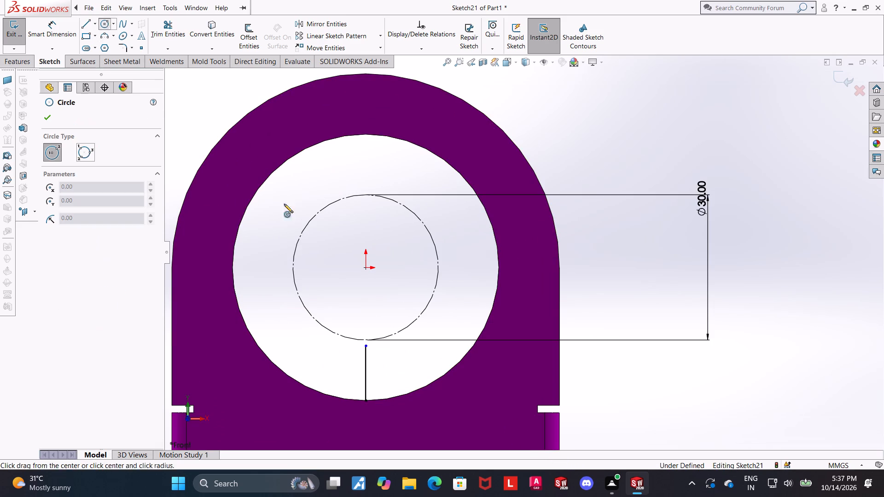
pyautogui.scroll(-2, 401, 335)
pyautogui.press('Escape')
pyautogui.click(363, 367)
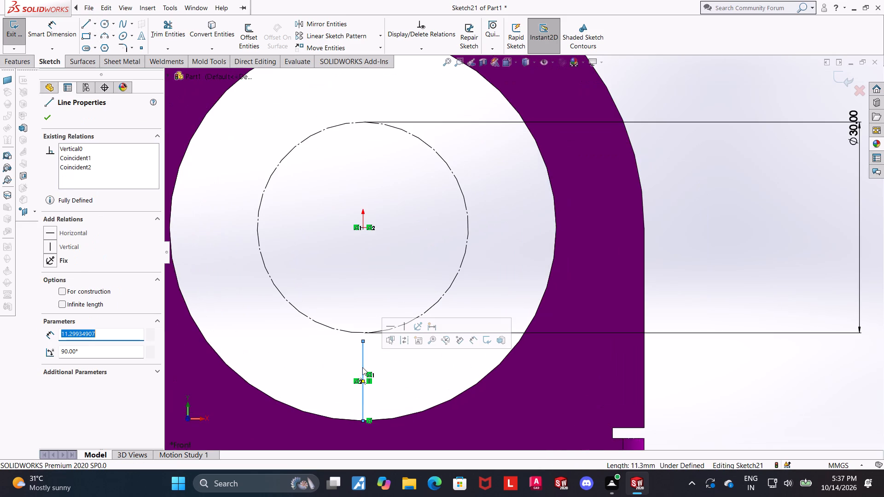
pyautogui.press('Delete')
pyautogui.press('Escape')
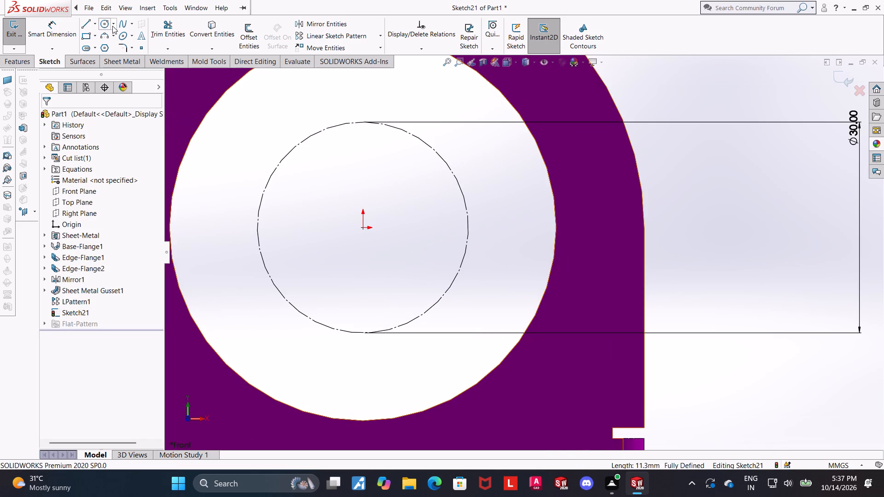
# Sketch a circle about 8 mm in diameter centred on the construction circle's bottom quadrant point.
pyautogui.click(106, 24)
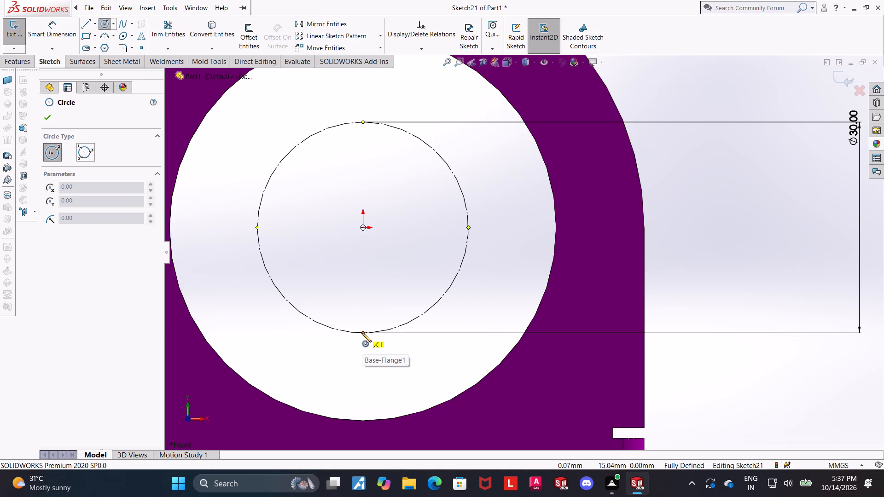
pyautogui.click(362, 333)
pyautogui.click(374, 306)
pyautogui.press('Escape')
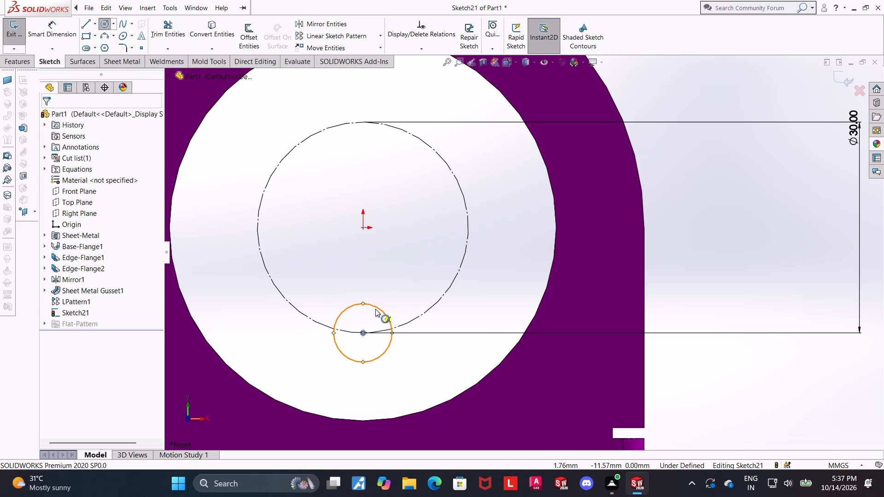
# Dimension the small circle at the bottom of the construction circle with a 10 mm diameter.
pyautogui.scroll(1, 815, 335)
pyautogui.scroll(-1, 815, 333)
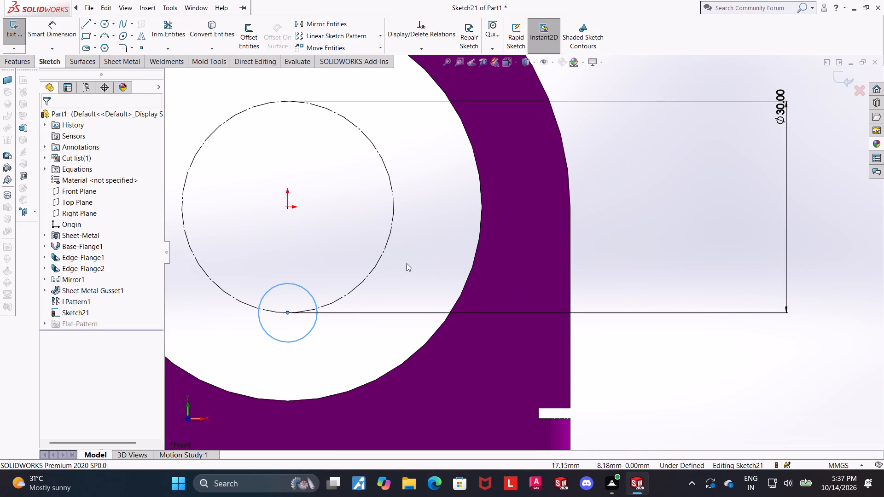
pyautogui.click(49, 27)
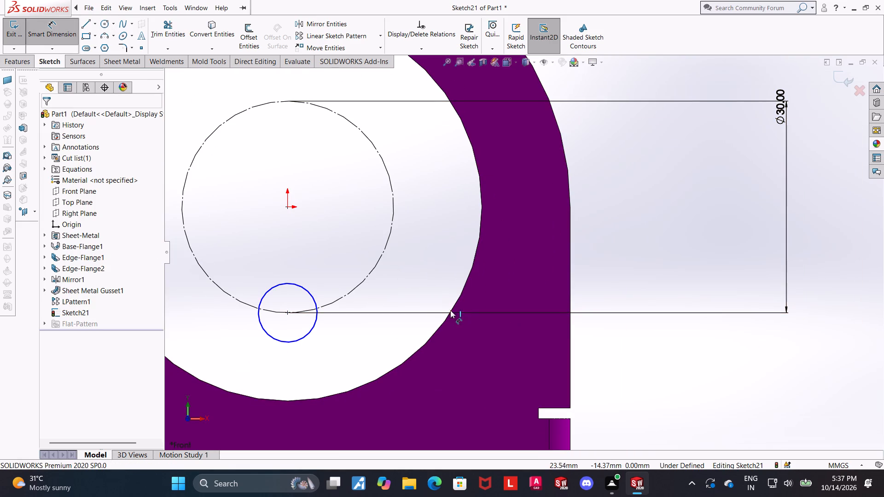
pyautogui.scroll(-1, 454, 313)
pyautogui.scroll(1, 455, 314)
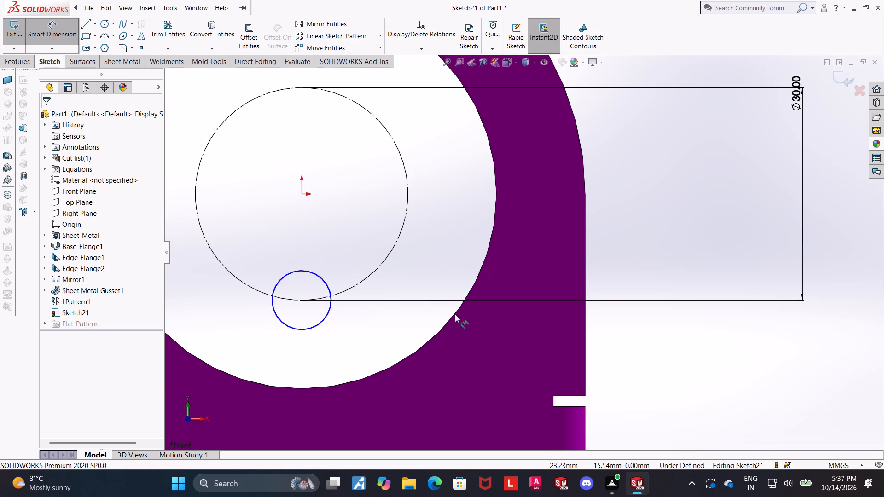
pyautogui.click(313, 273)
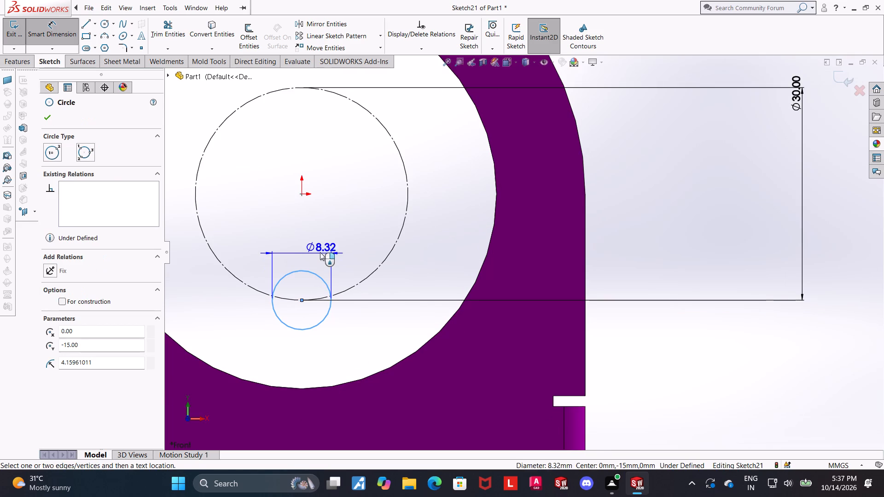
pyautogui.click(320, 252)
pyautogui.write('10')
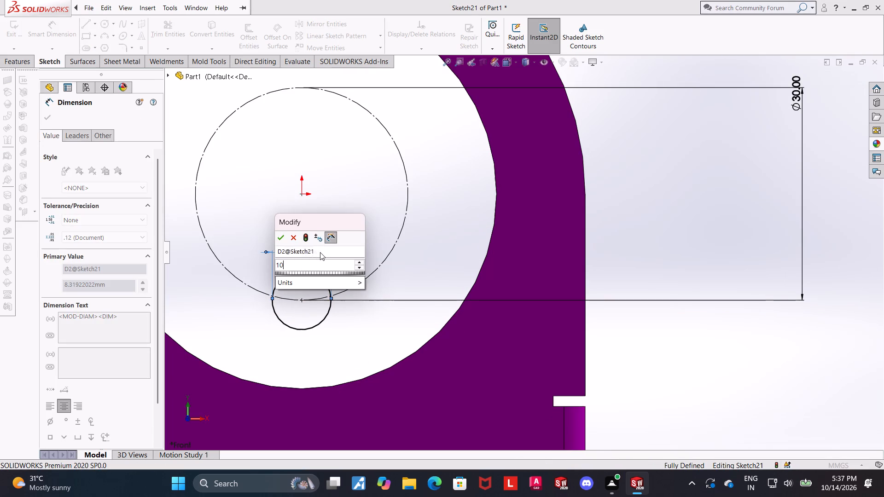
pyautogui.press('Return')
pyautogui.press('Escape')
pyautogui.press('Escape')
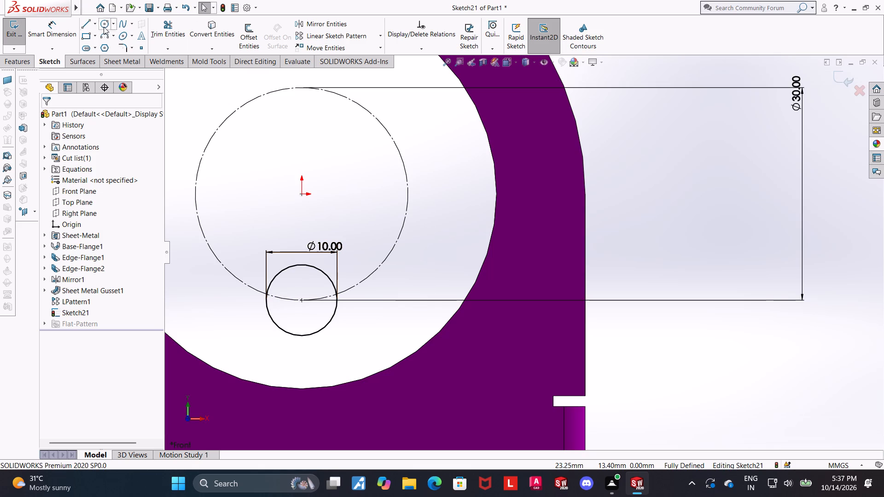
# Draw a three-line open-top profile joining the small circle's two side quadrants, with vertical sides about 18.5 mm long extending below the large hole's edge.
pyautogui.click(90, 27)
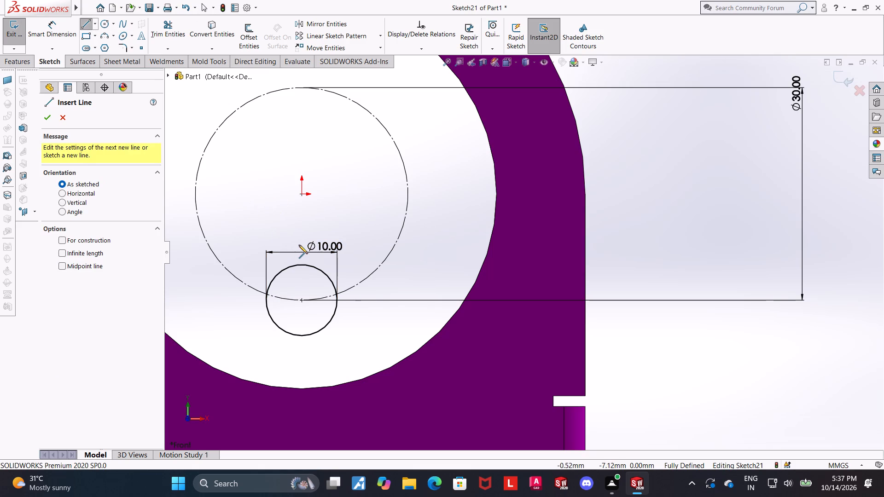
pyautogui.click(266, 301)
pyautogui.click(265, 431)
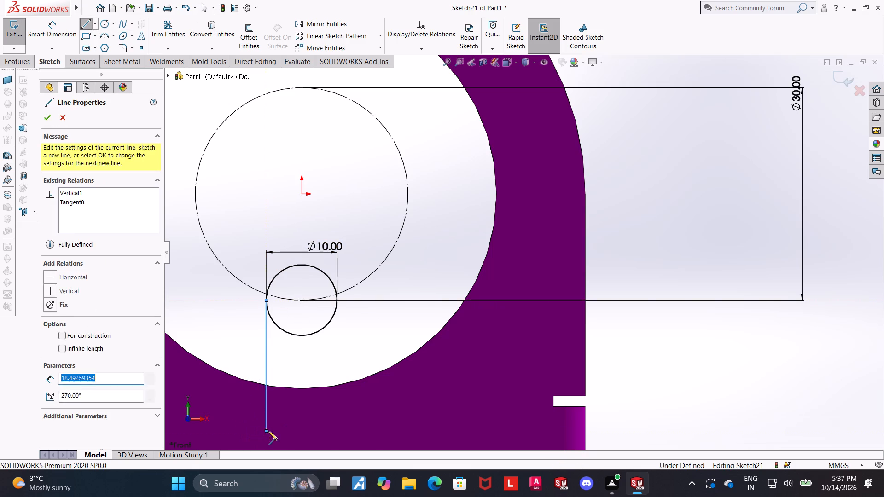
pyautogui.click(335, 429)
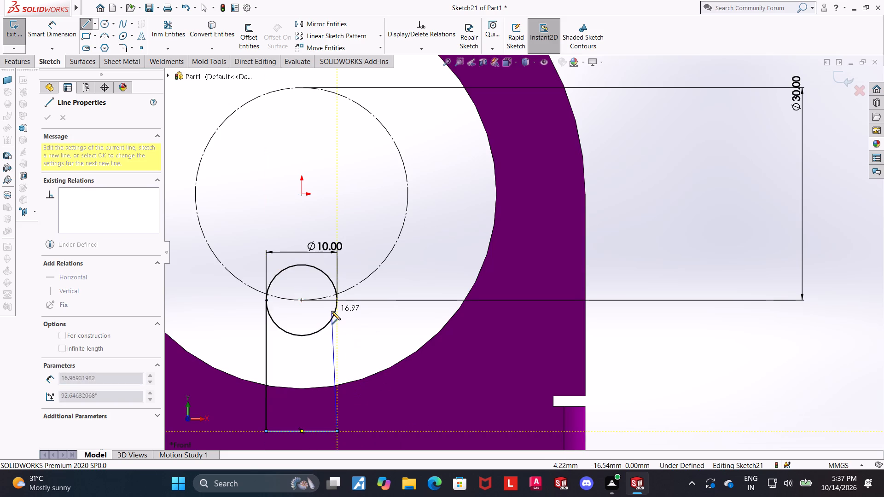
pyautogui.click(337, 299)
pyautogui.press('Escape')
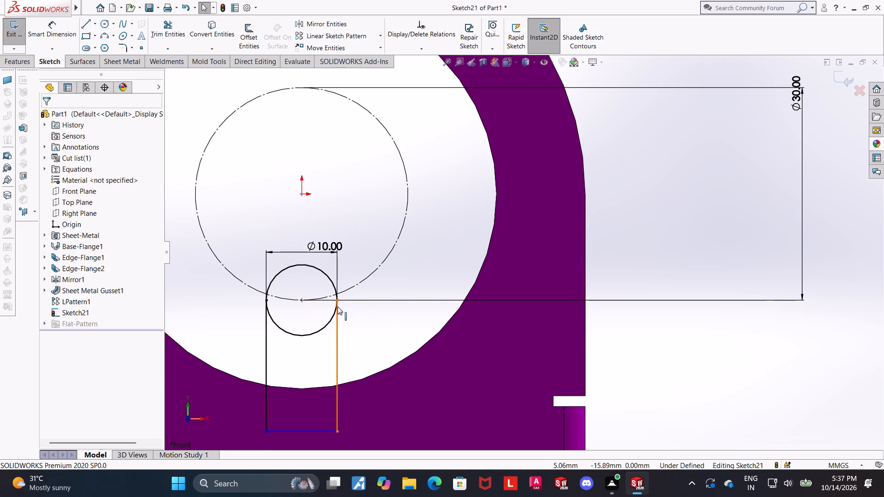
pyautogui.press('Escape')
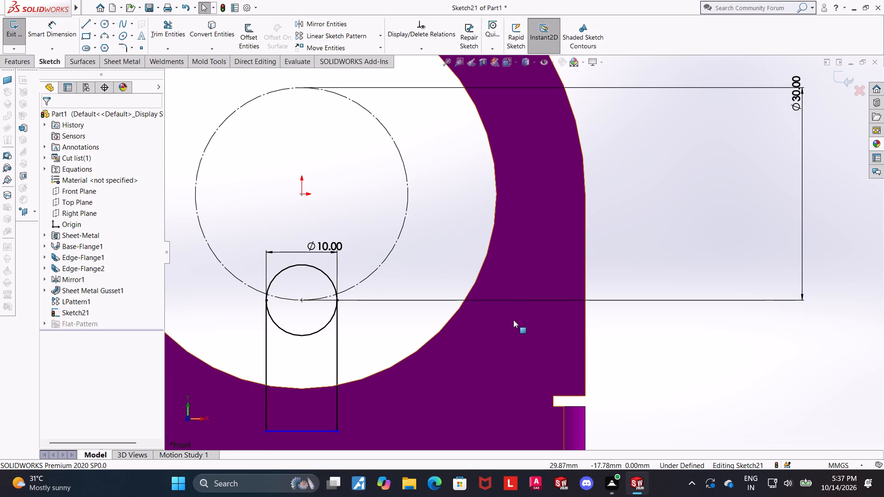
# Apply a horizontal relation to the small circle's centre and the upper endpoints of both vertical lines.
pyautogui.scroll(1, 513, 320)
pyautogui.press('Escape')
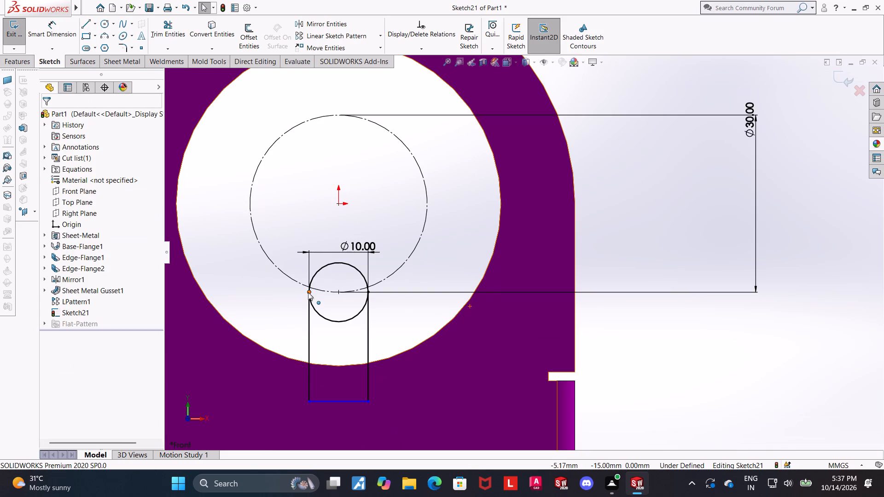
pyautogui.keyDown('ctrl'); pyautogui.click(309, 292); pyautogui.keyUp('ctrl')
pyautogui.keyDown('ctrl'); pyautogui.click(337, 294); pyautogui.keyUp('ctrl')
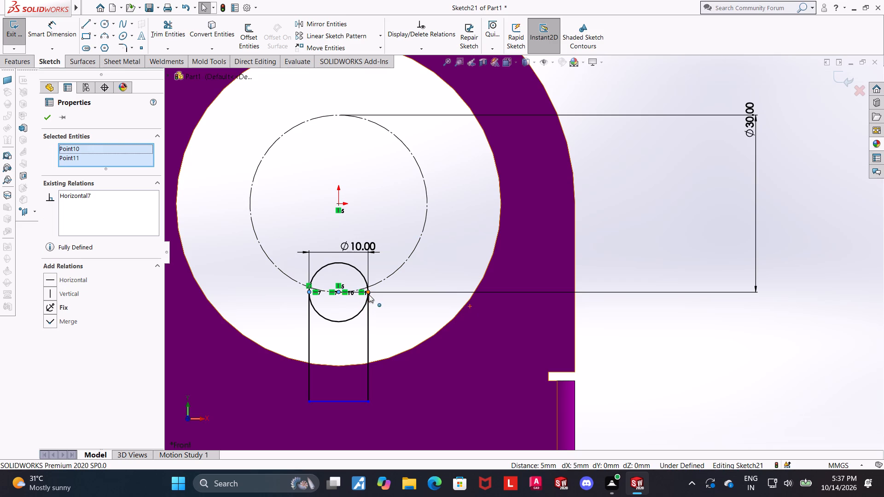
pyautogui.keyDown('ctrl'); pyautogui.click(369, 295); pyautogui.keyUp('ctrl')
pyautogui.click(438, 339)
pyautogui.press('Escape')
pyautogui.scroll(-2, 359, 308)
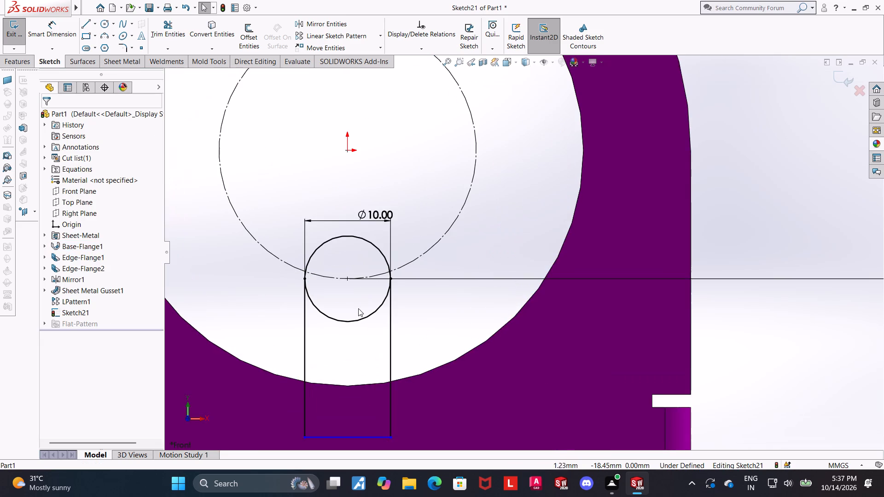
pyautogui.press('Escape')
pyautogui.scroll(-1, 342, 308)
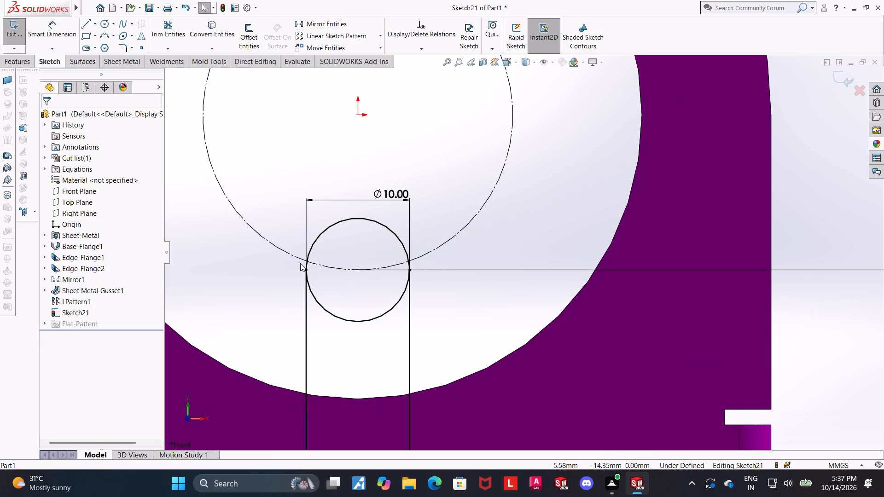
pyautogui.keyDown('ctrl'); pyautogui.click(305, 269); pyautogui.keyUp('ctrl')
pyautogui.keyDown('ctrl'); pyautogui.click(360, 272); pyautogui.keyUp('ctrl')
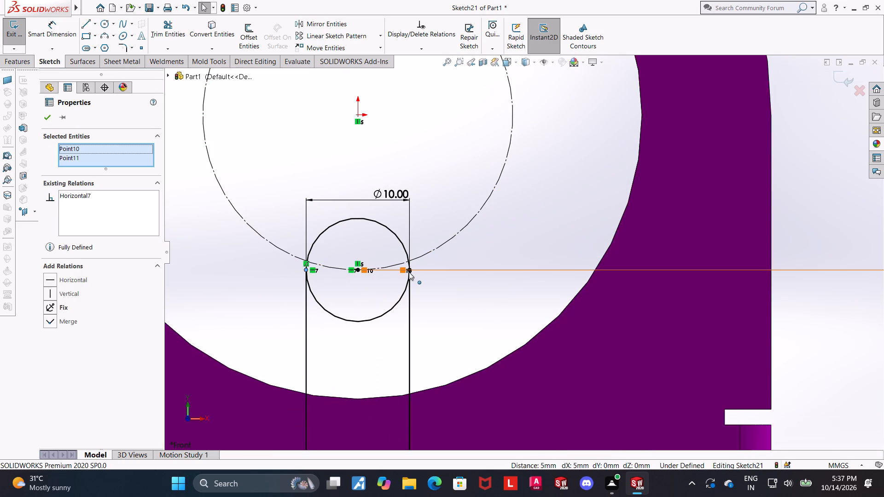
pyautogui.keyDown('ctrl'); pyautogui.click(409, 272); pyautogui.keyUp('ctrl')
pyautogui.click(51, 287)
pyautogui.press('Escape')
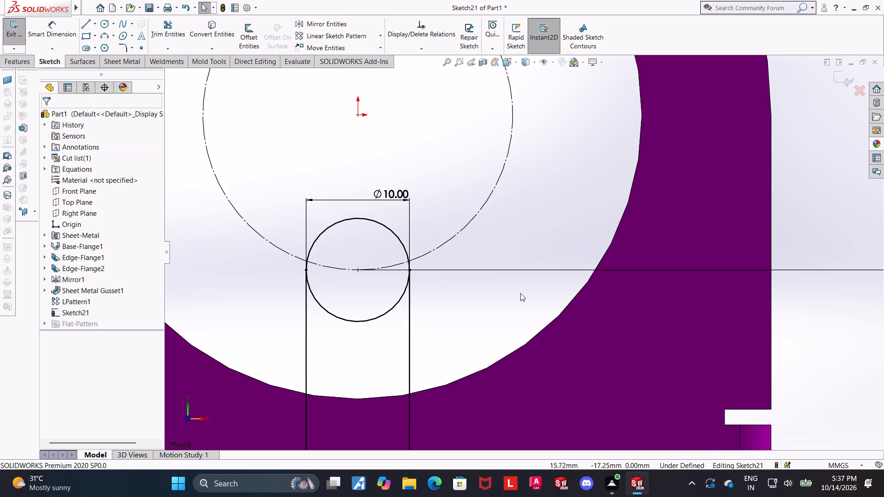
# Trim away the lower half of the 10 mm circle between the two vertical lines.
pyautogui.scroll(1, 520, 293)
pyautogui.click(158, 31)
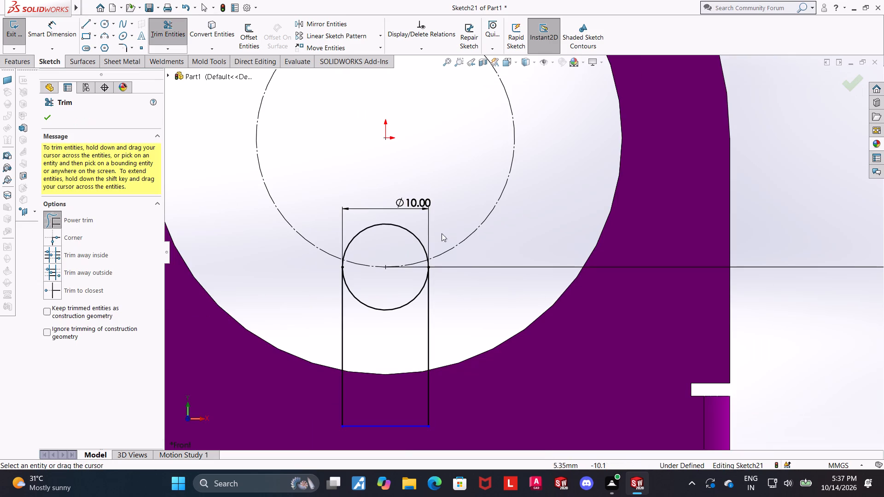
pyautogui.moveTo(406, 289); pyautogui.dragTo(394, 317)
pyautogui.press('Escape')
pyautogui.scroll(2, 384, 311)
pyautogui.scroll(-1, 402, 313)
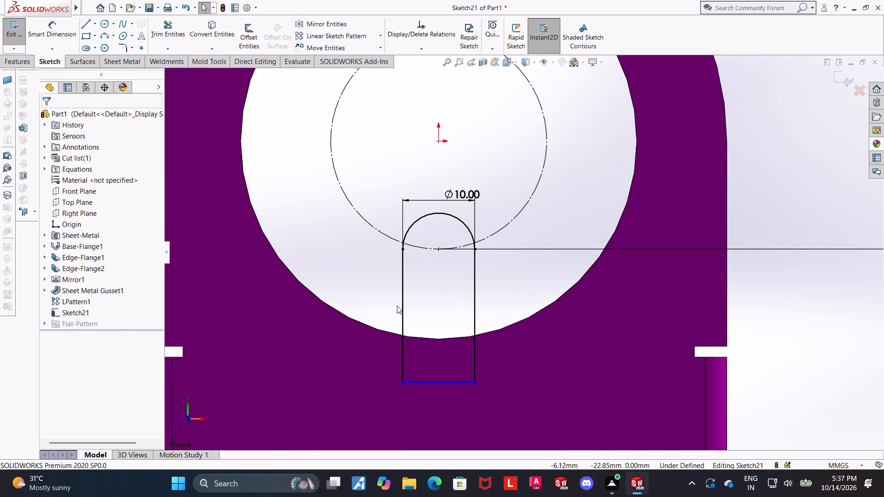
# Apply tangent relations between the top arc and each of the two vertical side lines.
pyautogui.scroll(1, 453, 314)
pyautogui.scroll(-1, 512, 310)
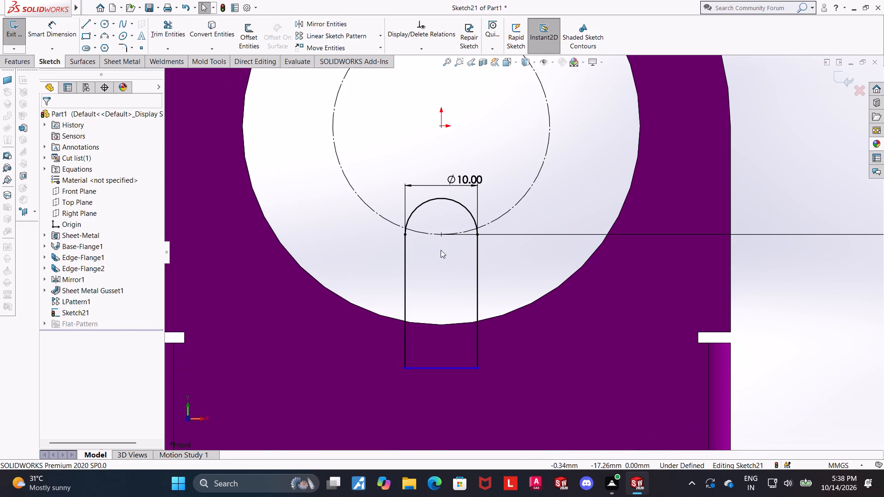
pyautogui.keyDown('ctrl'); pyautogui.click(416, 205); pyautogui.keyUp('ctrl')
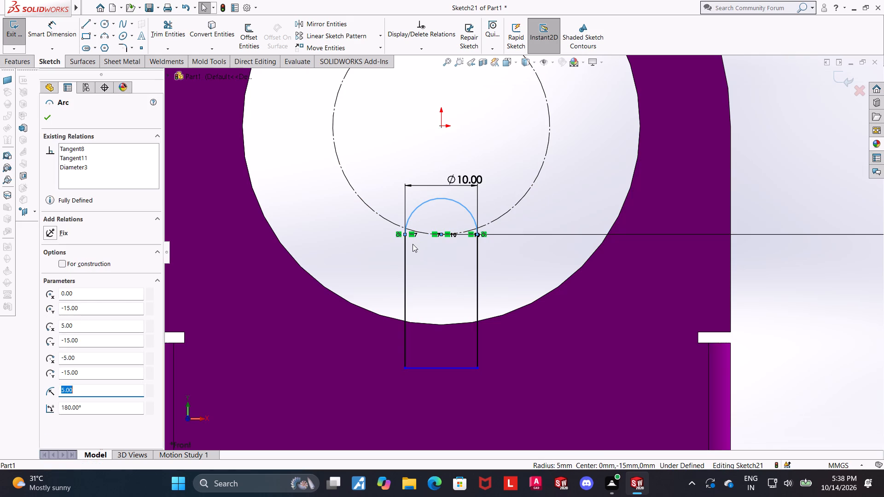
pyautogui.keyDown('ctrl'); pyautogui.click(408, 246); pyautogui.keyUp('ctrl')
pyautogui.keyDown('ctrl'); pyautogui.click(402, 246); pyautogui.keyUp('ctrl')
pyautogui.keyDown('ctrl'); pyautogui.click(404, 247); pyautogui.keyUp('ctrl')
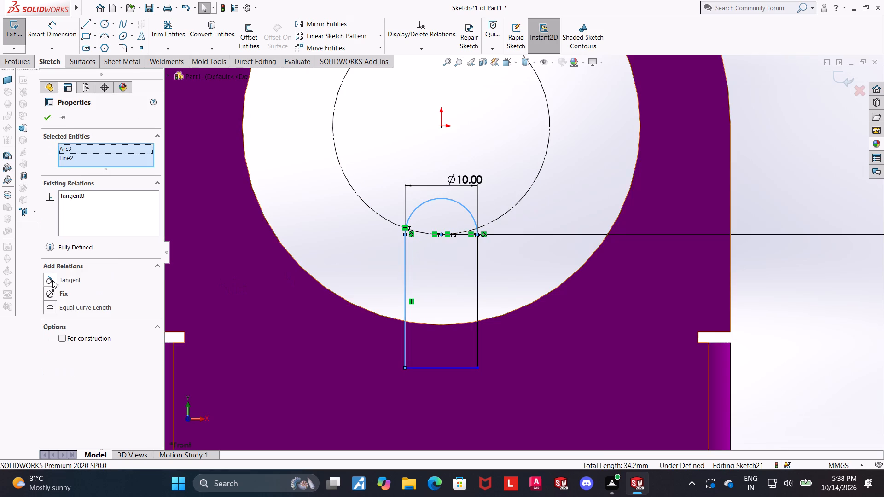
pyautogui.click(50, 283)
pyautogui.press('Escape')
pyautogui.click(467, 211)
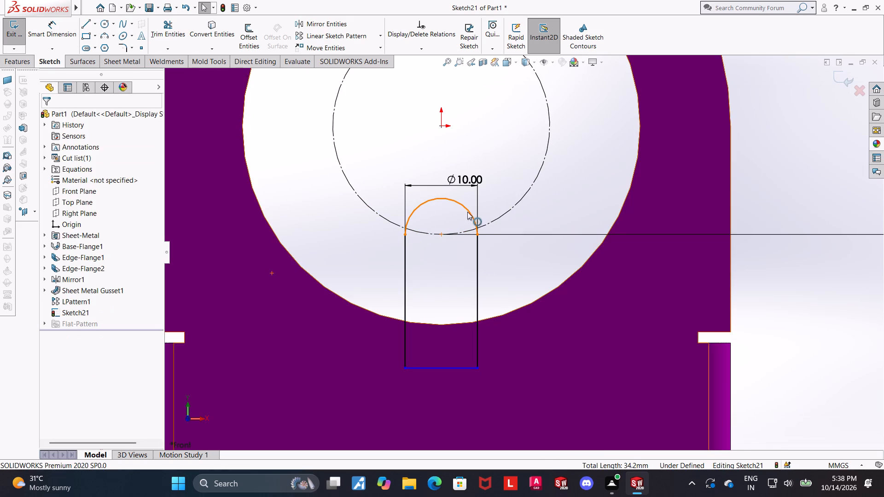
pyautogui.keyDown('ctrl'); pyautogui.click(478, 252); pyautogui.keyUp('ctrl')
pyautogui.click(48, 277)
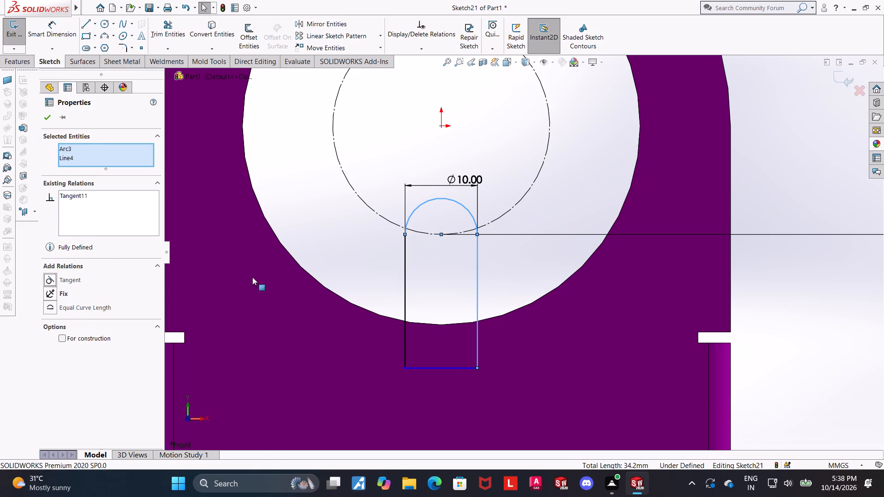
pyautogui.press('Escape')
# Examine the slot profile and the existing relation between the arc's centre and the origin.
pyautogui.scroll(1, 622, 280)
pyautogui.scroll(-3, 491, 266)
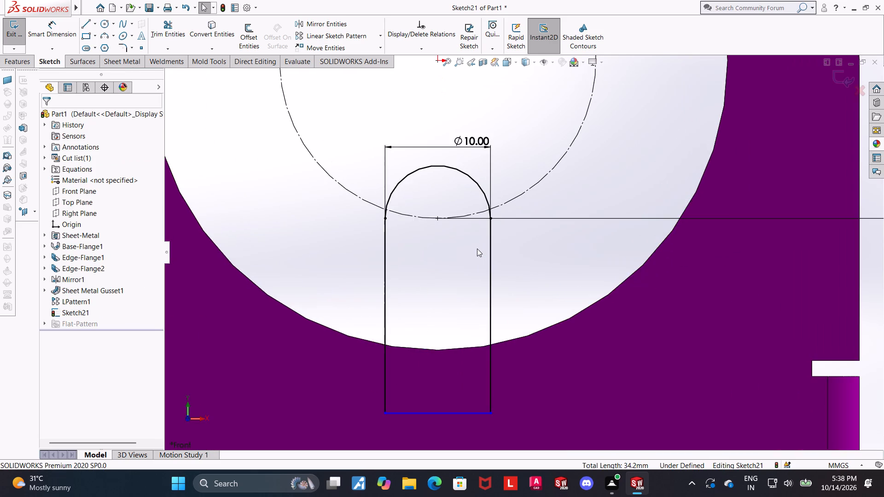
pyautogui.scroll(-1, 477, 248)
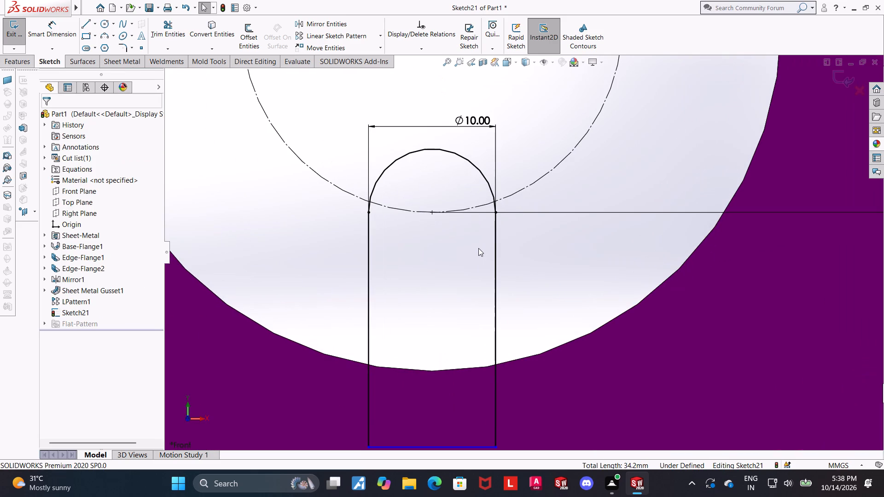
pyautogui.click(536, 255)
pyautogui.scroll(3, 538, 252)
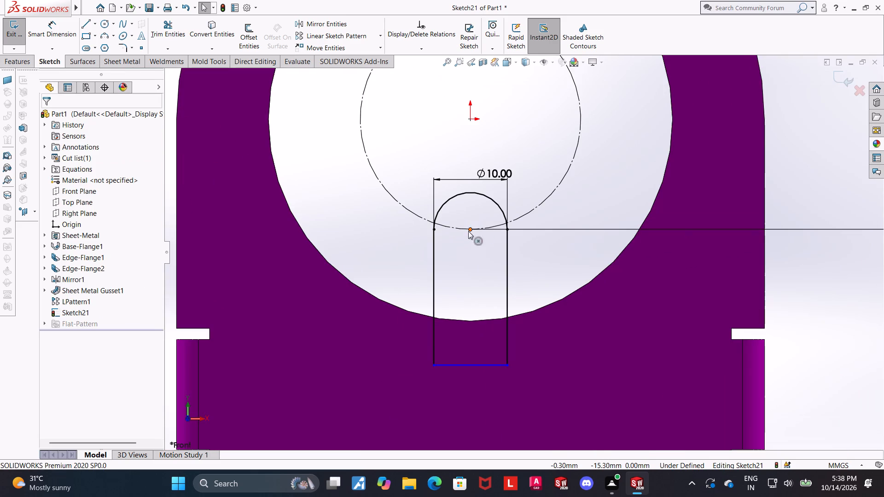
pyautogui.click(469, 231)
pyautogui.keyDown('ctrl'); pyautogui.click(471, 119); pyautogui.keyUp('ctrl')
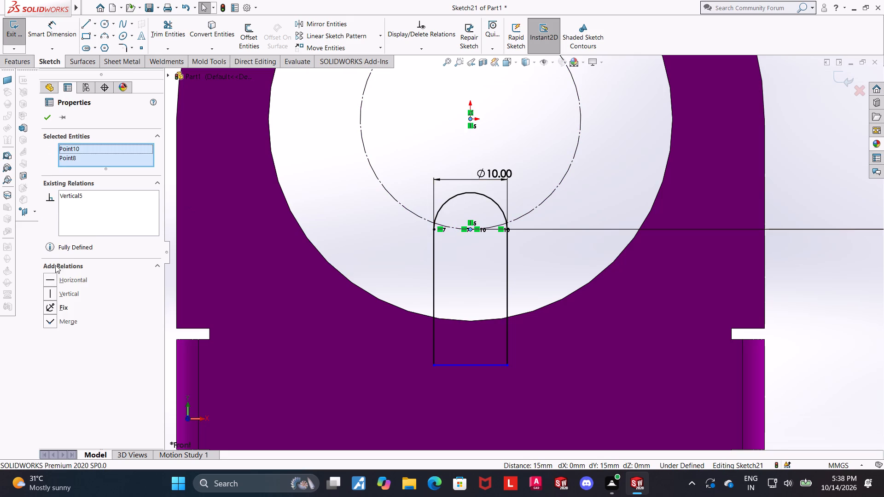
pyautogui.press('Escape')
pyautogui.scroll(1, 587, 257)
pyautogui.press('Escape')
pyautogui.scroll(-1, 587, 257)
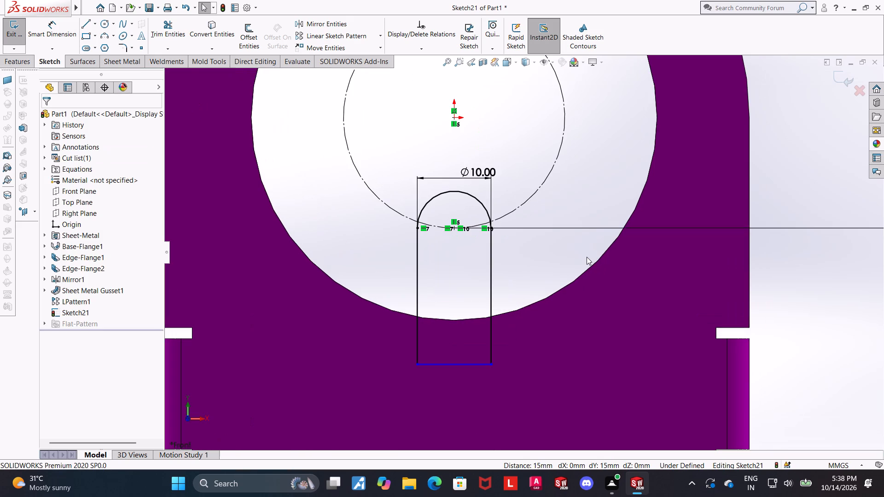
# Move the profile's bottom line up towards the large hole's edge, leaving the side lines about 14.6 mm long.
pyautogui.moveTo(471, 364); pyautogui.dragTo(472, 335)
pyautogui.press('Escape')
pyautogui.scroll(-1, 533, 248)
pyautogui.click(533, 248)
pyautogui.scroll(-1, 533, 248)
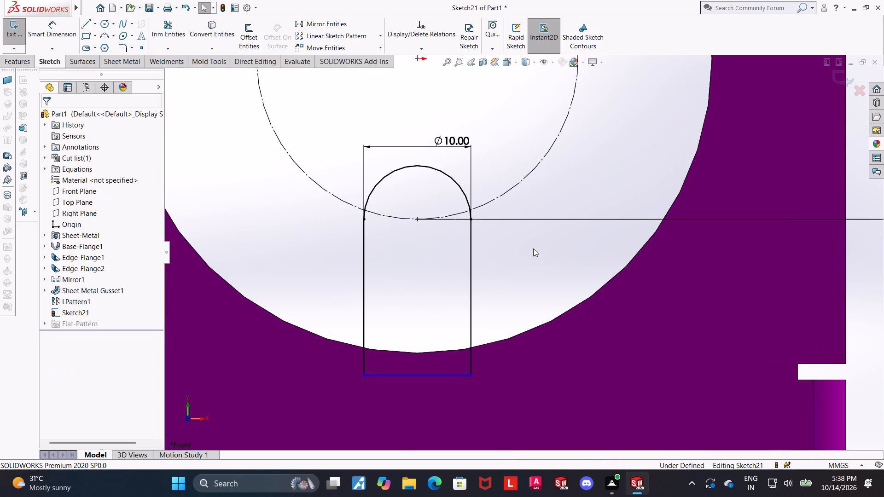
# Draw a vertical centerline from the arc's centre down to the midpoint of the profile's bottom line.
pyautogui.click(93, 27)
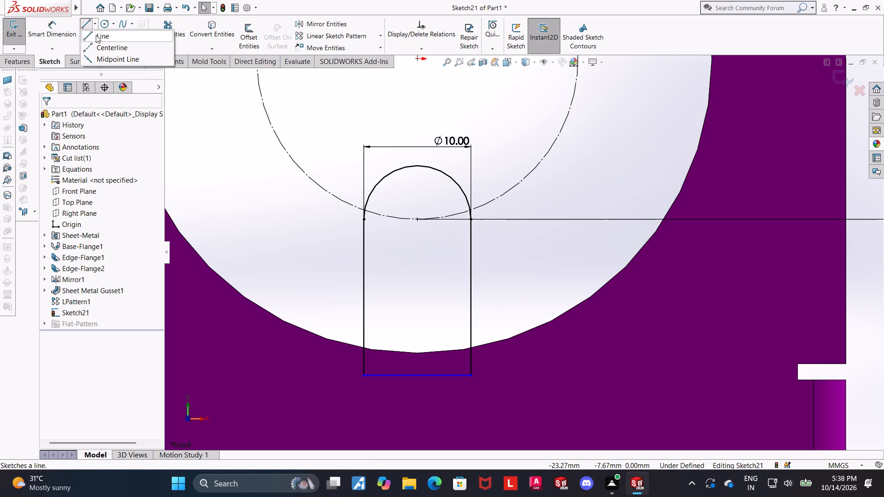
pyautogui.click(98, 48)
pyautogui.click(416, 220)
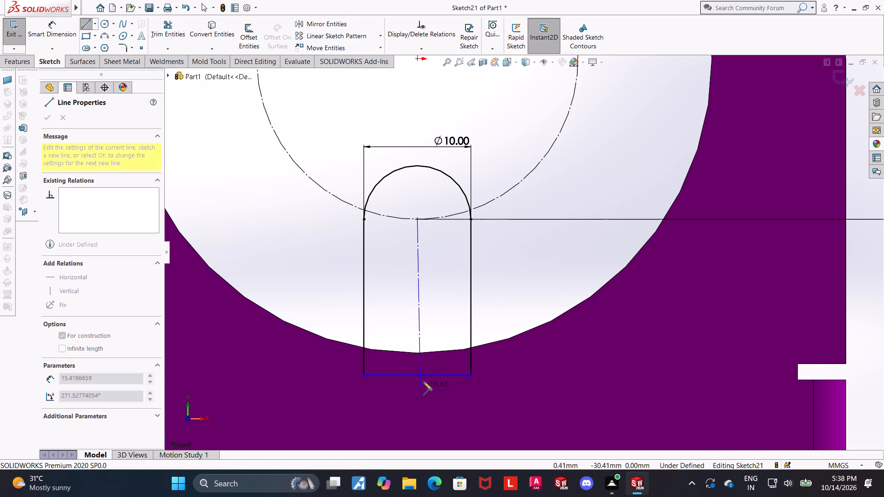
pyautogui.click(418, 377)
pyautogui.press('Escape')
pyautogui.press('Escape')
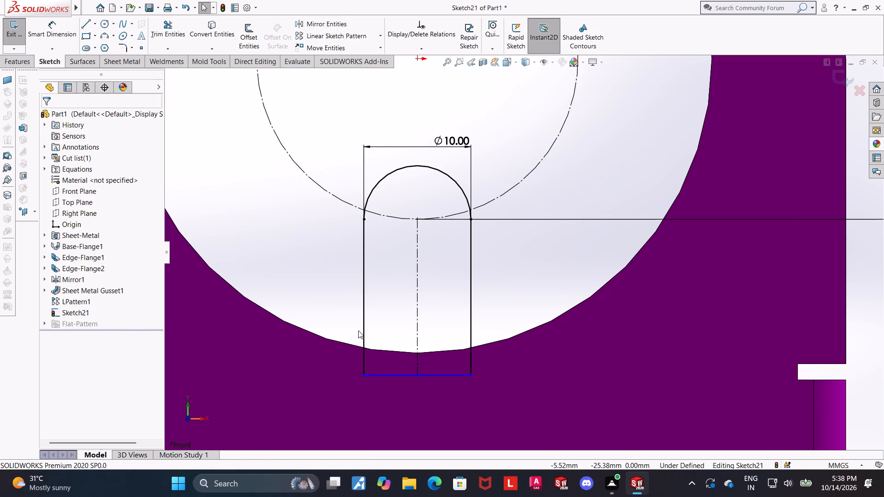
# Apply a symmetric relation to the two vertical side lines about the centerline.
pyautogui.click(362, 327)
pyautogui.keyDown('ctrl'); pyautogui.click(418, 320); pyautogui.keyUp('ctrl')
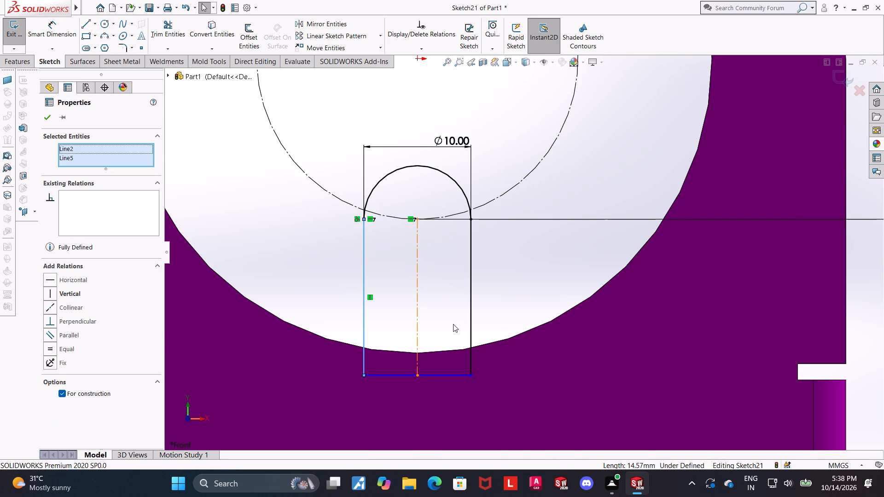
pyautogui.keyDown('ctrl'); pyautogui.click(471, 318); pyautogui.keyUp('ctrl')
pyautogui.click(50, 355)
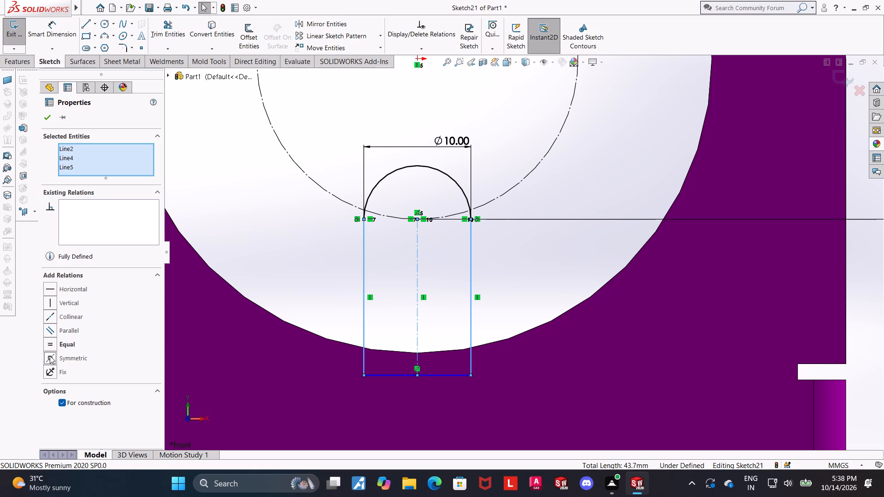
# Draw a circle of about 4.3 mm diameter centred on the centre of the tab profile's arc.
pyautogui.click(51, 119)
pyautogui.press('Escape')
pyautogui.scroll(1, 439, 240)
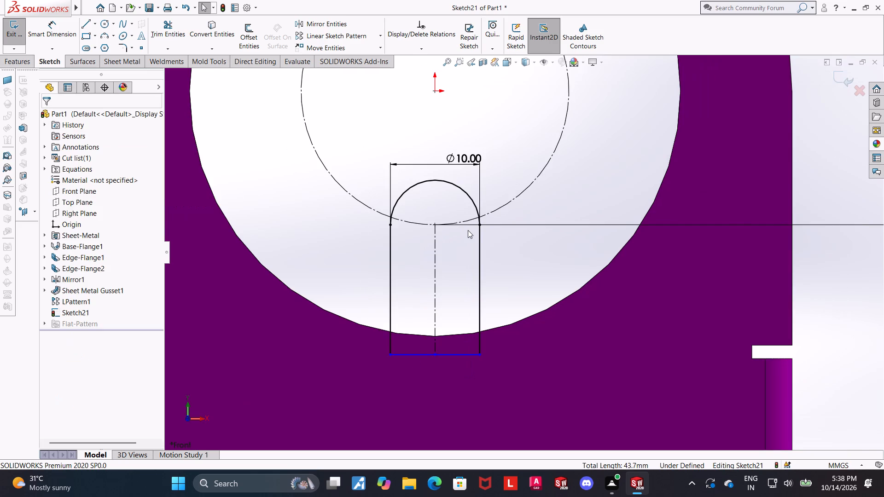
pyautogui.scroll(-1, 468, 230)
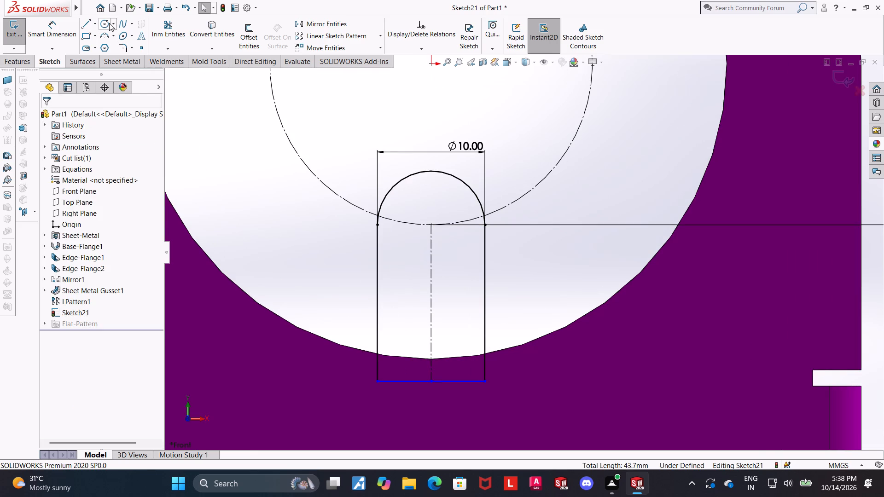
pyautogui.click(105, 23)
pyautogui.click(432, 227)
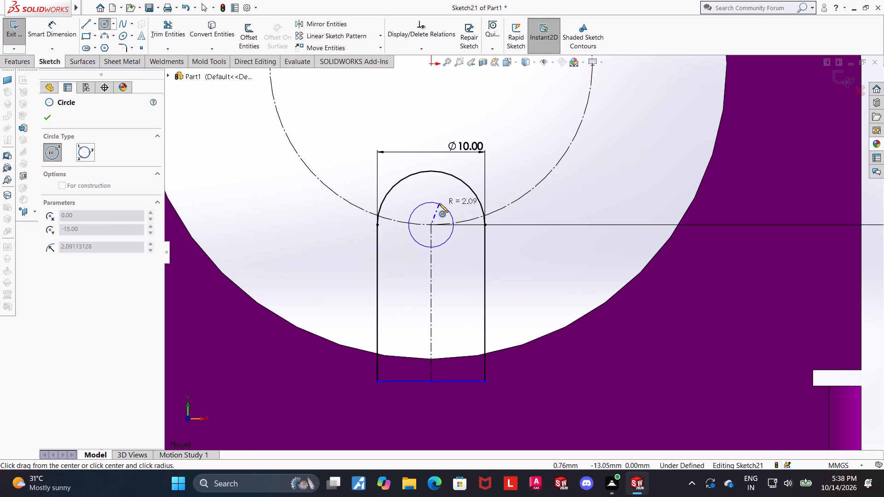
pyautogui.click(440, 203)
pyautogui.press('Escape')
# Dimension the small circle's diameter as 5.5 mm.
pyautogui.click(58, 33)
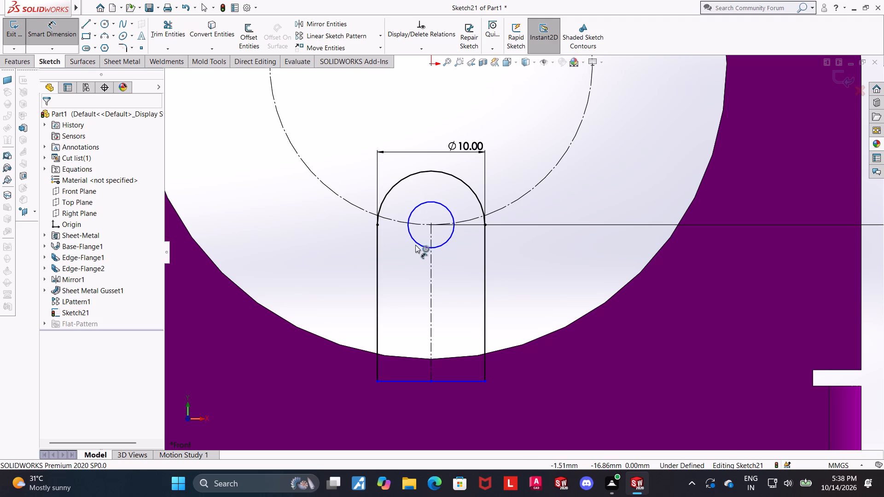
pyautogui.click(419, 243)
pyautogui.click(410, 269)
pyautogui.press('5')
pyautogui.press('.')
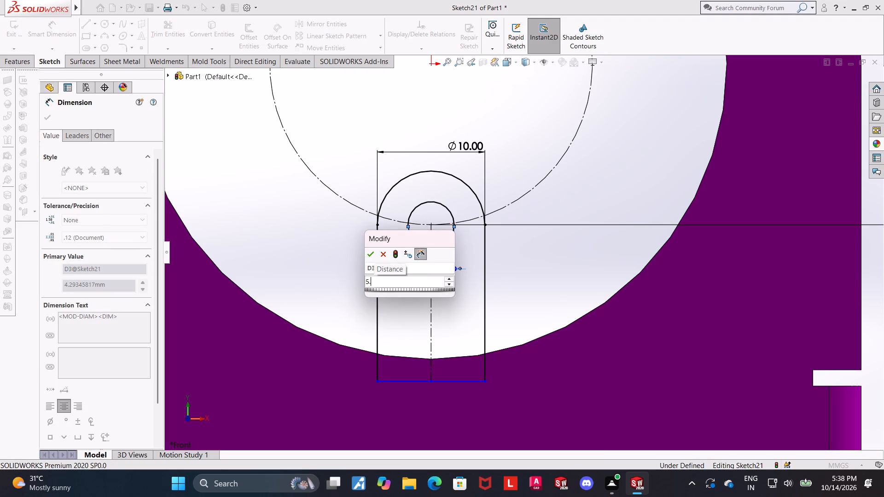
pyautogui.press('5')
pyautogui.press('Return')
pyautogui.press('Escape')
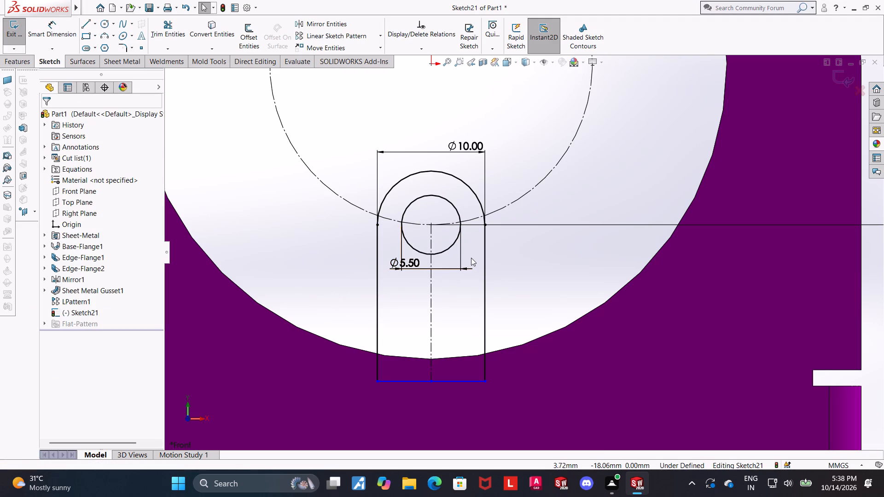
pyautogui.scroll(1, 471, 258)
pyautogui.scroll(-1, 471, 258)
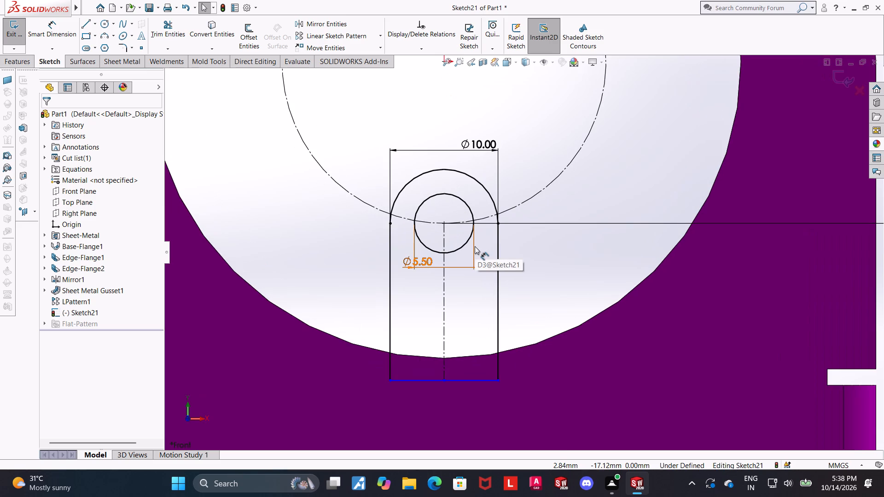
pyautogui.scroll(1, 475, 246)
pyautogui.scroll(-1, 475, 240)
pyautogui.press('Escape')
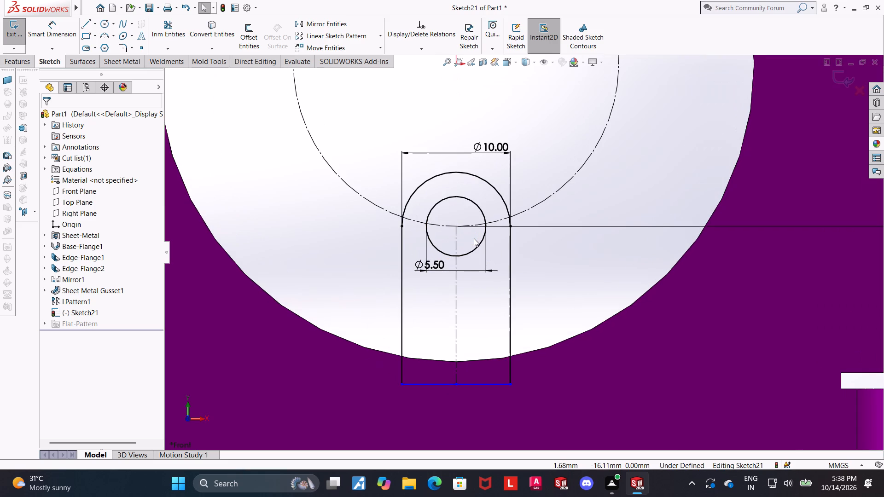
pyautogui.press('Escape')
# Make the profile's bottom line tangent to the edge of the plate's large hole.
pyautogui.scroll(-1, 474, 238)
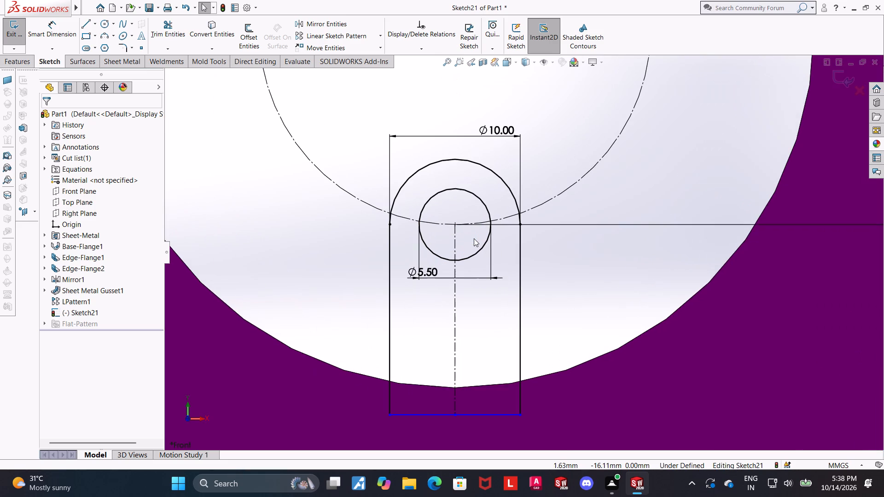
pyautogui.keyDown('ctrl'); pyautogui.click(501, 415); pyautogui.keyUp('ctrl')
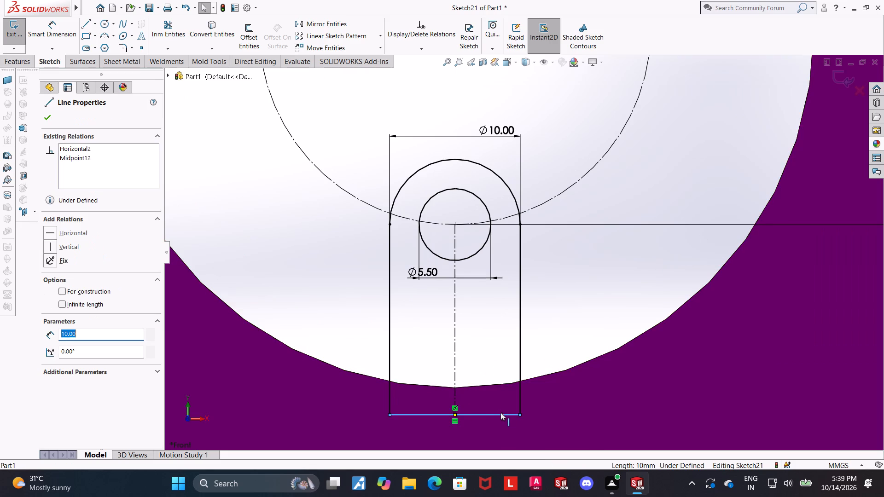
pyautogui.keyDown('ctrl'); pyautogui.click(497, 387); pyautogui.keyUp('ctrl')
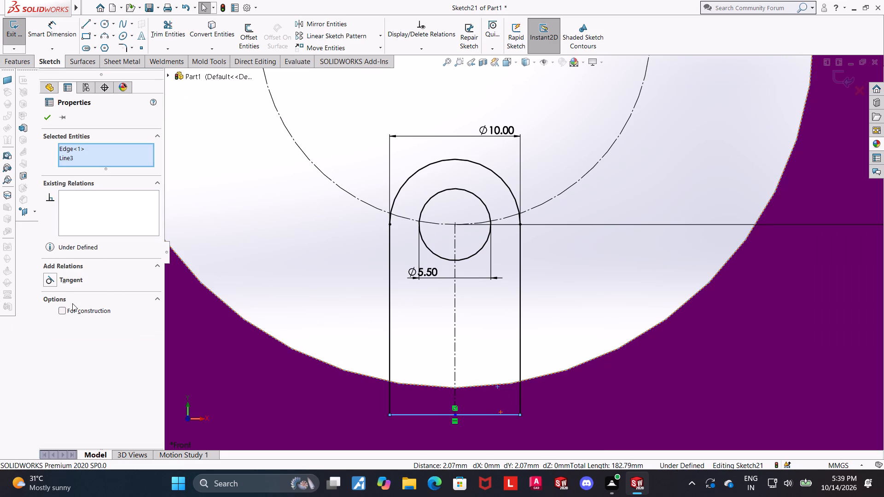
pyautogui.click(52, 284)
pyautogui.press('Escape')
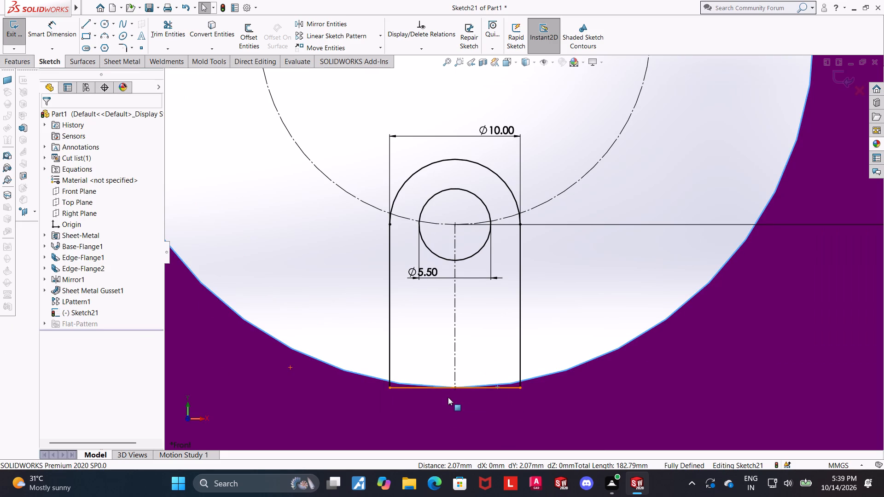
# Exit the sketch and create a 1.5 mm sheet metal tab from the holed round-ended profile, merged with the plate.
pyautogui.scroll(-5, 453, 398)
pyautogui.scroll(9, 446, 367)
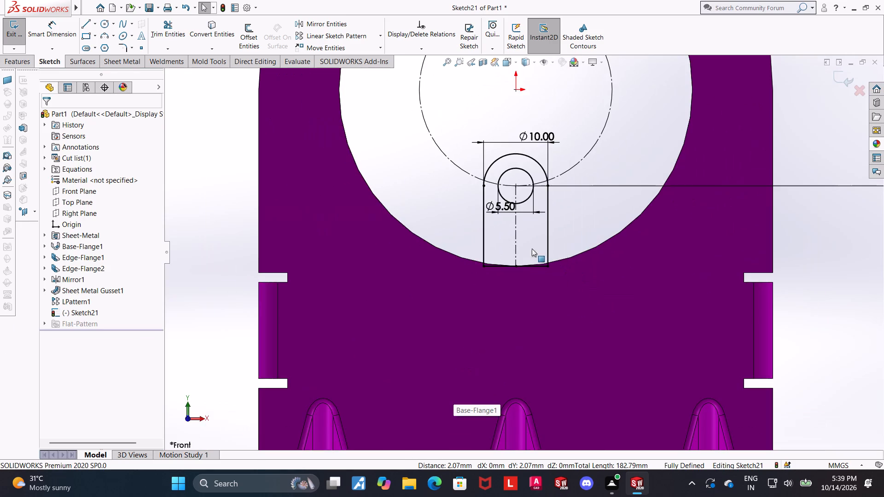
pyautogui.scroll(-3, 562, 142)
pyautogui.scroll(2, 574, 282)
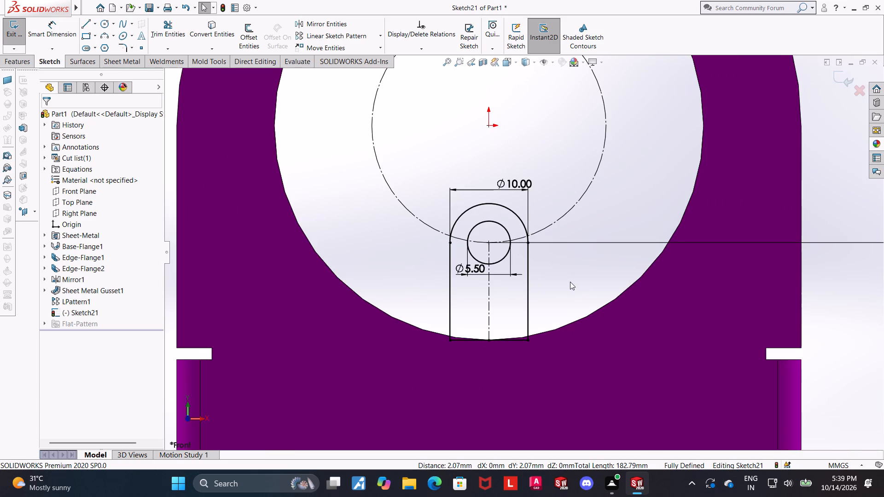
pyautogui.click(833, 74)
pyautogui.scroll(3, 584, 155)
pyautogui.scroll(1, 535, 163)
pyautogui.moveTo(535, 163); pyautogui.dragTo(546, 165, button='middle')
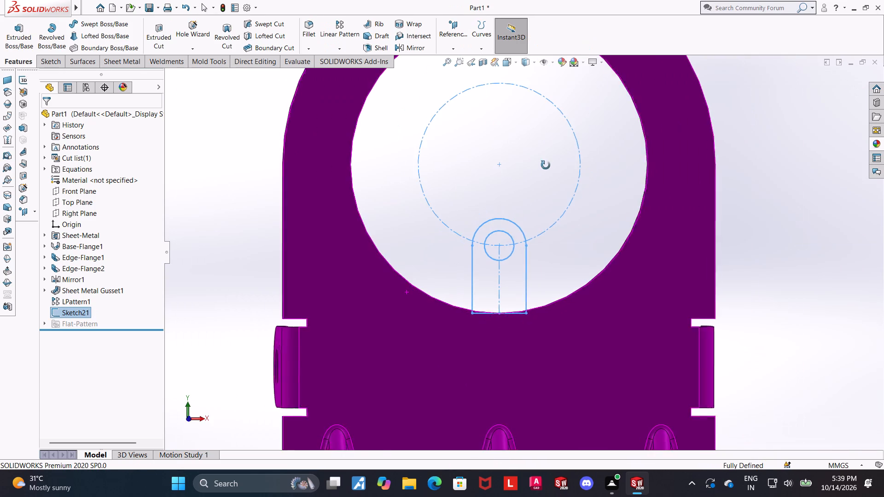
pyautogui.moveTo(546, 165); pyautogui.dragTo(617, 198, button='middle')
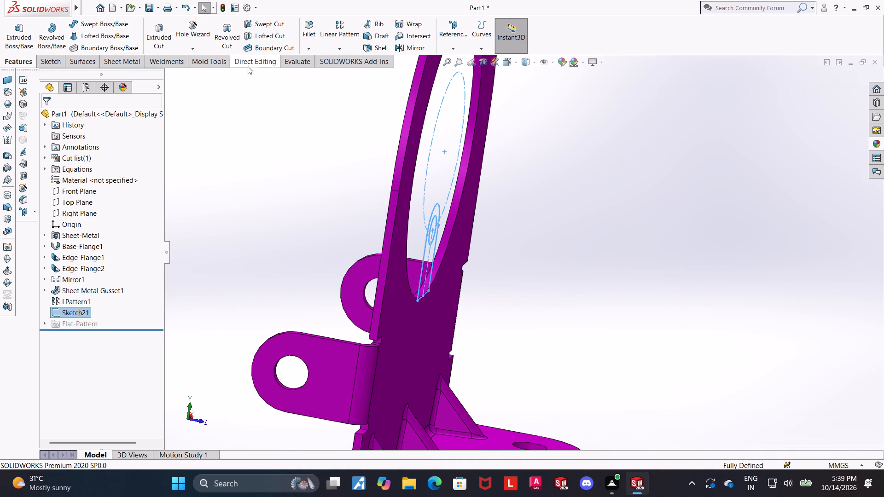
pyautogui.click(112, 61)
pyautogui.click(28, 35)
pyautogui.moveTo(569, 149); pyautogui.dragTo(537, 153, button='middle')
pyautogui.moveTo(429, 188); pyautogui.dragTo(475, 181, button='middle')
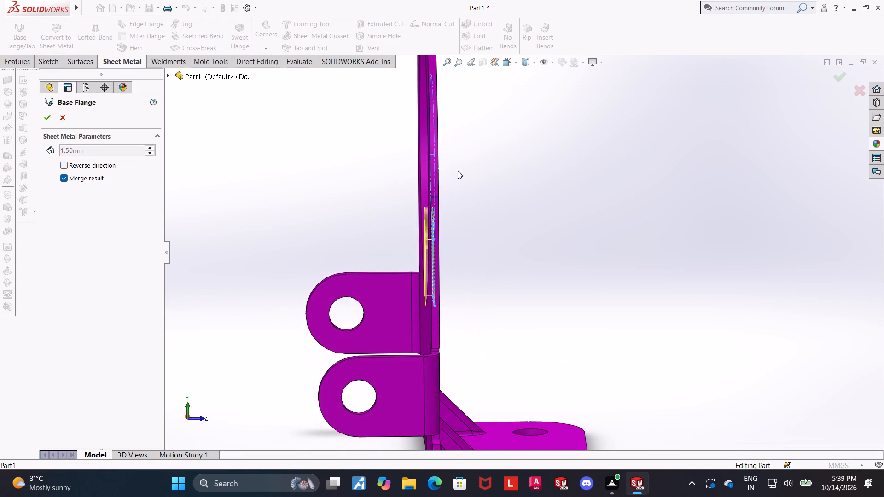
pyautogui.scroll(-2, 443, 168)
pyautogui.click(48, 119)
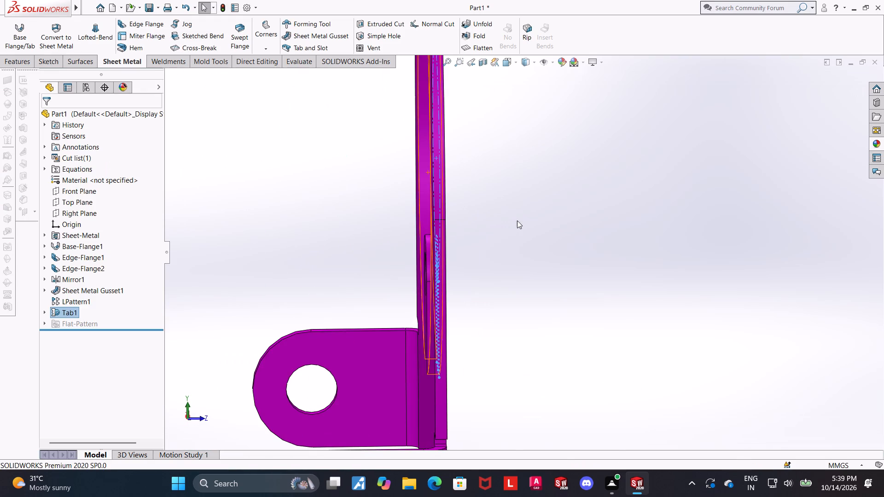
# Examine the new tab and its junction with the plate's large hole from several angles.
pyautogui.moveTo(502, 211); pyautogui.dragTo(470, 225, button='middle')
pyautogui.click(386, 225)
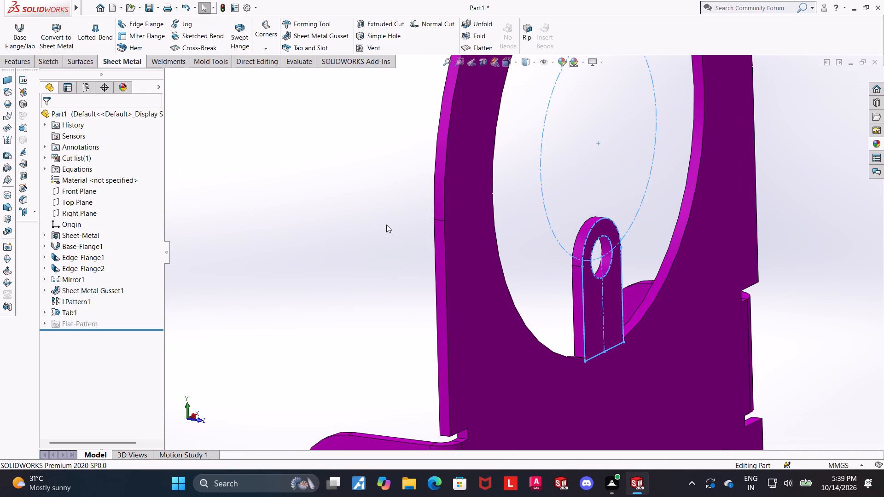
pyautogui.moveTo(386, 225); pyautogui.dragTo(425, 262, button='middle')
pyautogui.scroll(3, 425, 262)
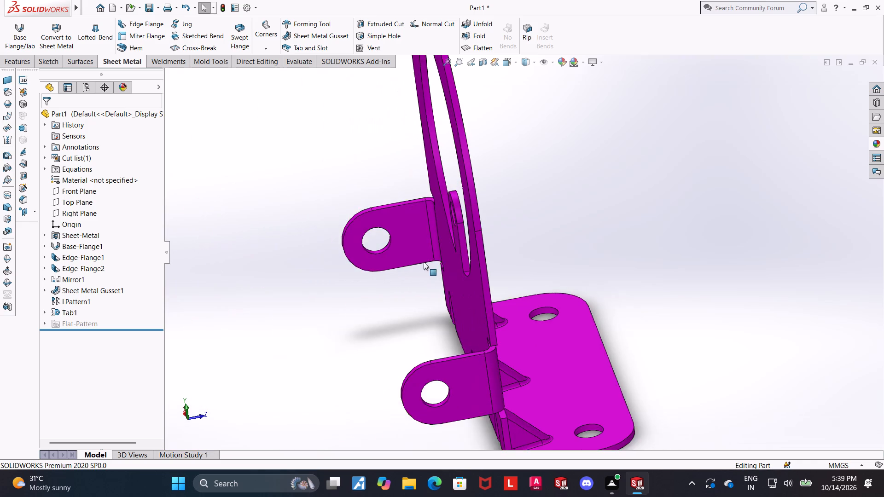
pyautogui.scroll(-5, 424, 262)
pyautogui.moveTo(447, 246); pyautogui.dragTo(511, 221, button='middle')
pyautogui.scroll(5, 511, 221)
pyautogui.scroll(5, 585, 203)
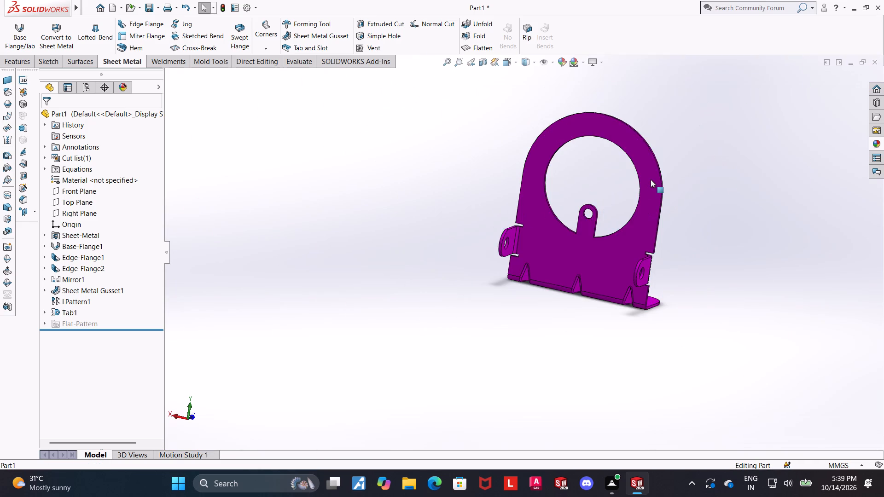
pyautogui.scroll(-5, 651, 179)
pyautogui.scroll(-3, 587, 183)
pyautogui.scroll(5, 528, 248)
pyautogui.scroll(-5, 482, 321)
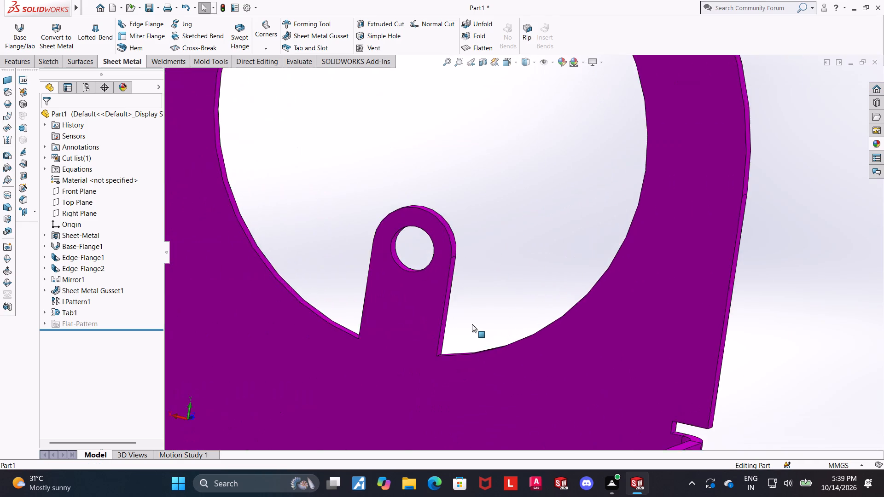
pyautogui.moveTo(470, 311); pyautogui.dragTo(273, 327, button='middle')
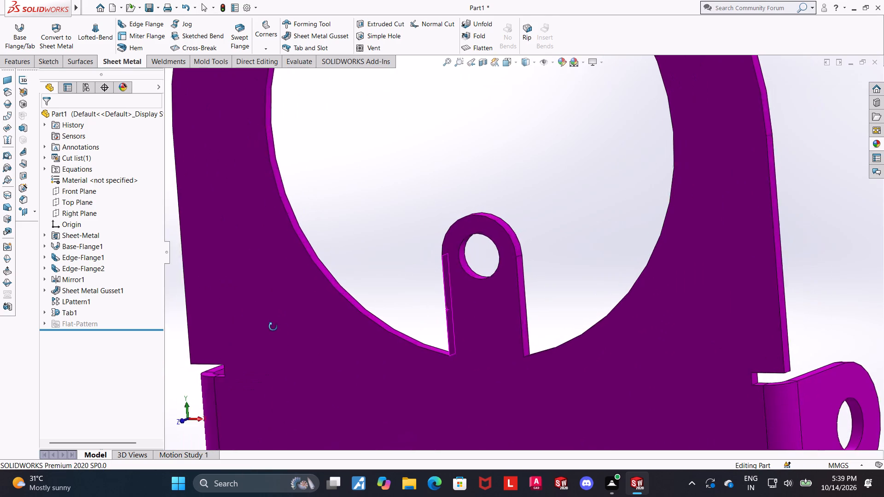
pyautogui.moveTo(273, 327); pyautogui.dragTo(295, 329, button='middle')
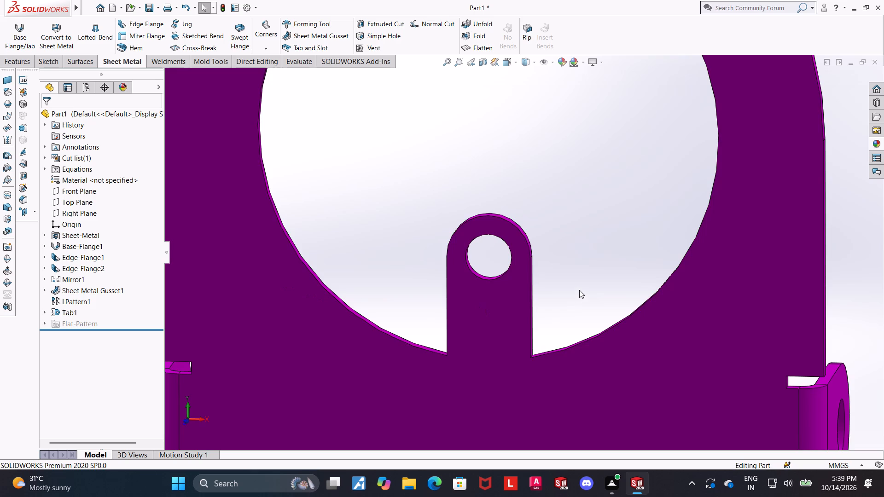
pyautogui.moveTo(579, 290); pyautogui.dragTo(579, 314, button='middle')
pyautogui.click(517, 306)
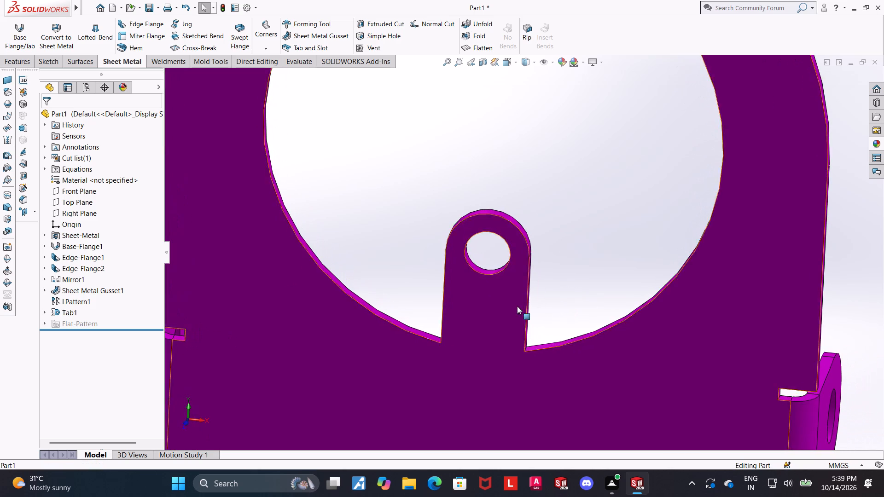
pyautogui.scroll(5, 547, 295)
pyautogui.scroll(2, 745, 272)
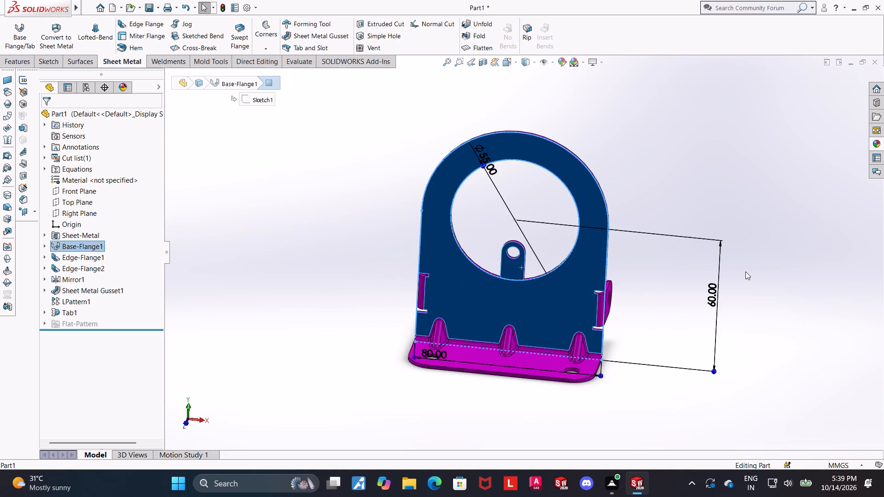
pyautogui.click(783, 259)
pyautogui.scroll(-5, 551, 266)
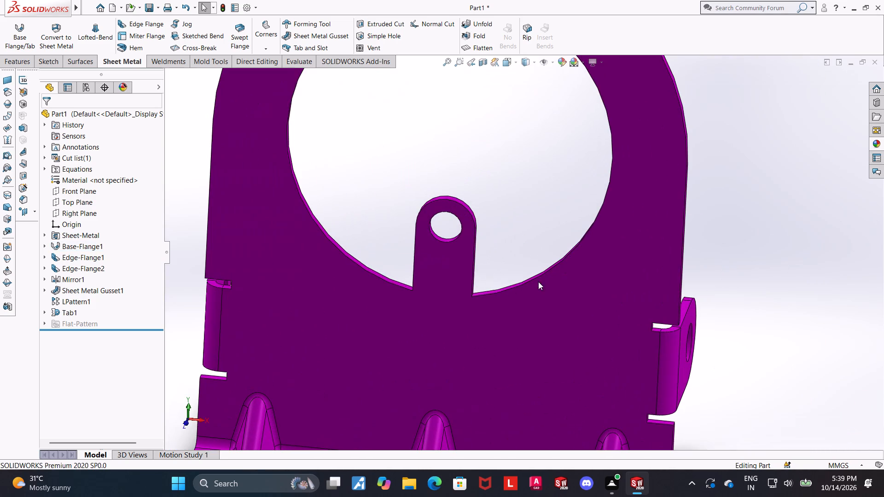
# In a new sketch on the plate's face, draw a 10 mm horizontal line across the tab, about 22.3 mm below the origin.
pyautogui.click(465, 268)
pyautogui.click(505, 242)
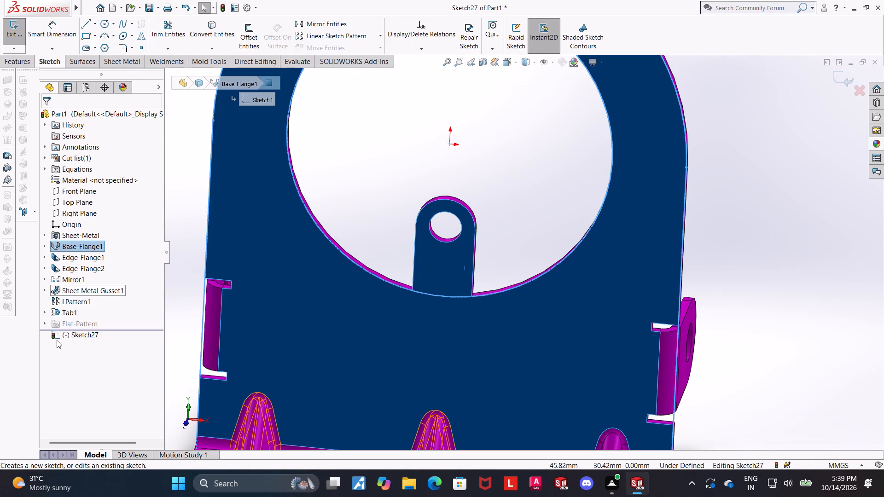
pyautogui.click(62, 338)
pyautogui.click(90, 327)
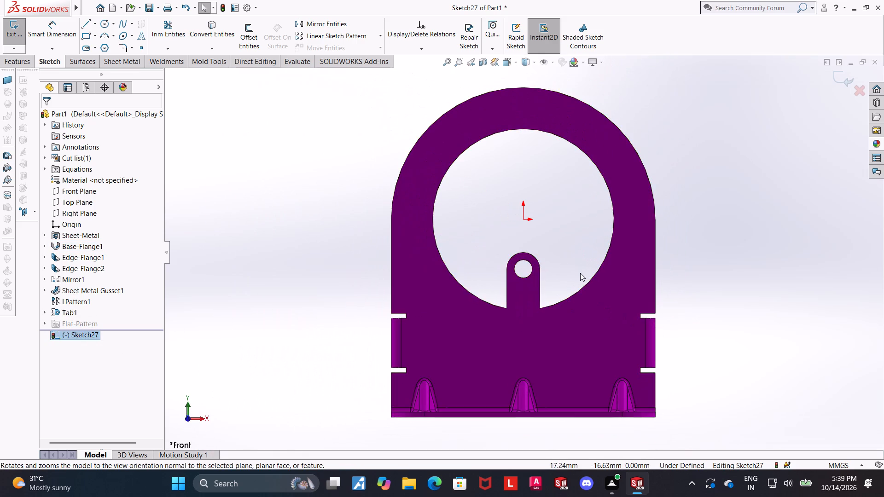
pyautogui.scroll(-3, 576, 253)
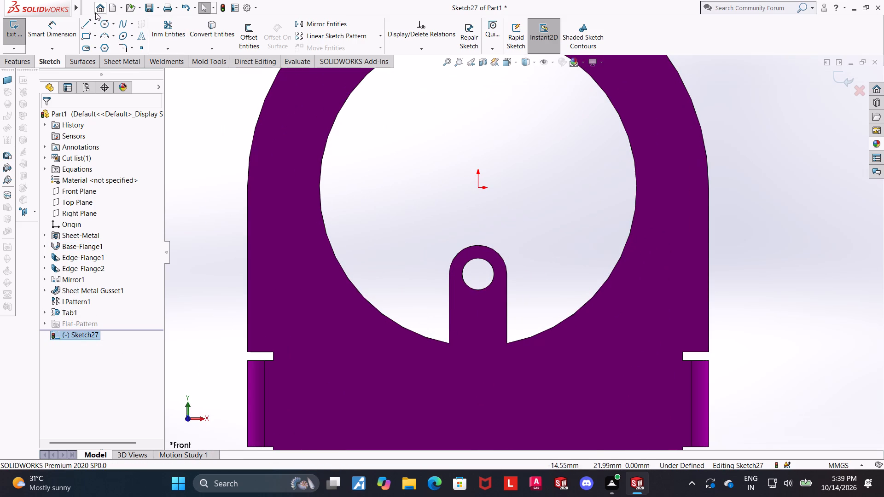
pyautogui.click(87, 20)
pyautogui.click(449, 316)
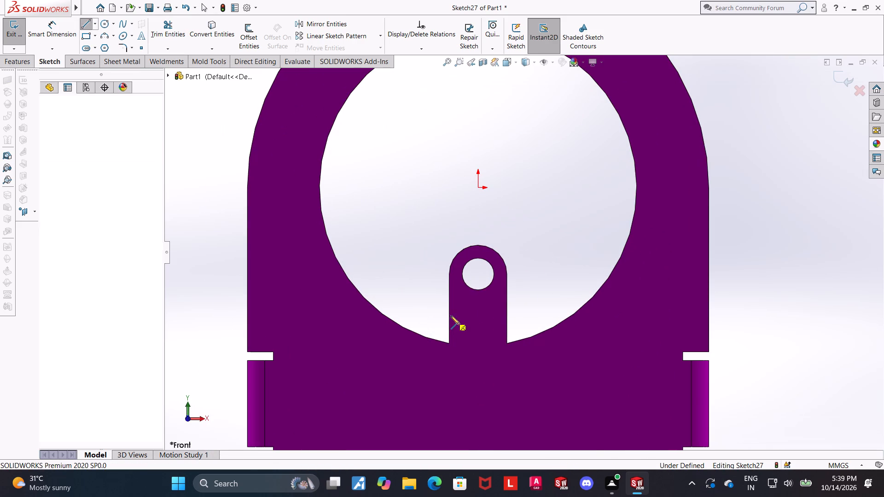
pyautogui.click(507, 315)
pyautogui.press('Escape')
pyautogui.press('Escape')
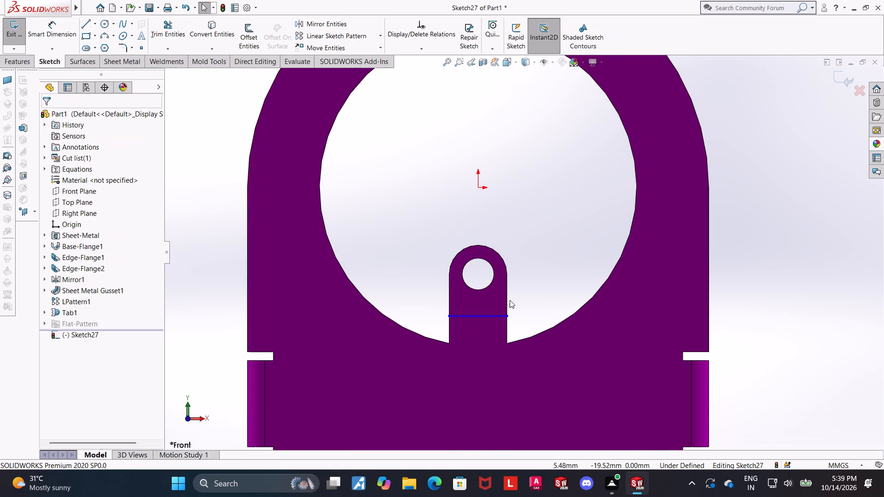
# Dimension the line across the tab to sit 45/2 (22.5) mm below the origin.
pyautogui.click(49, 31)
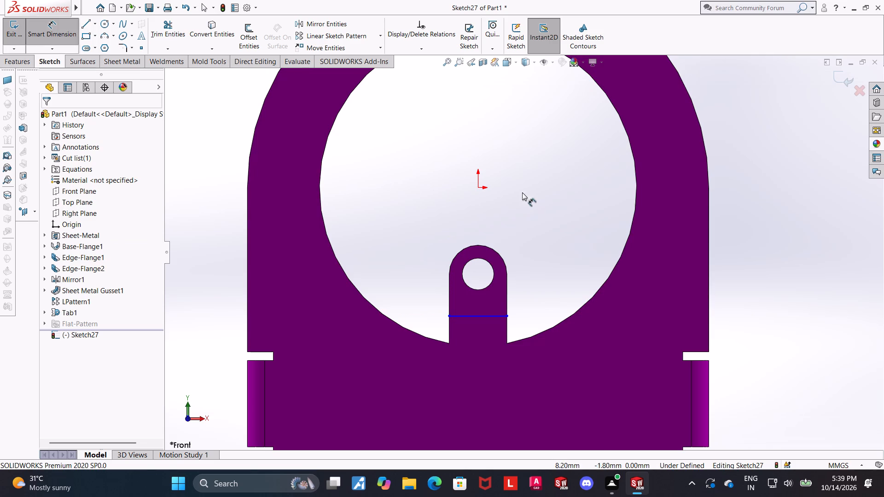
pyautogui.click(479, 187)
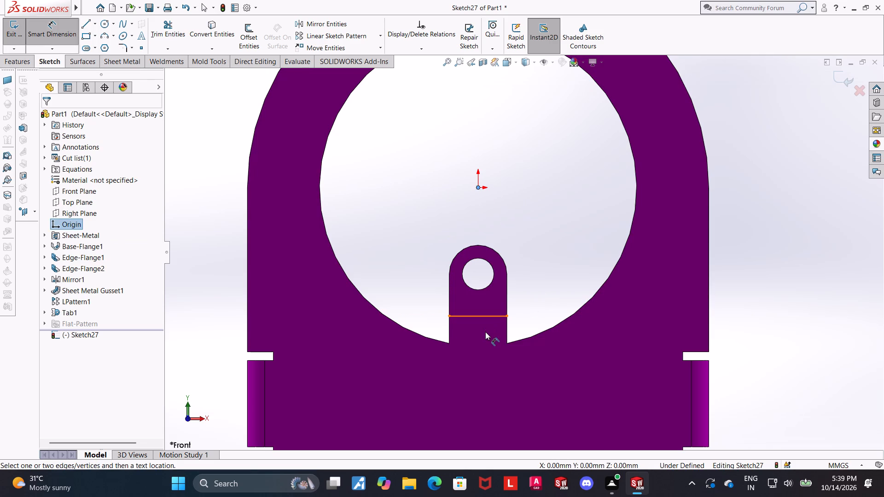
pyautogui.click(487, 317)
pyautogui.scroll(2, 547, 289)
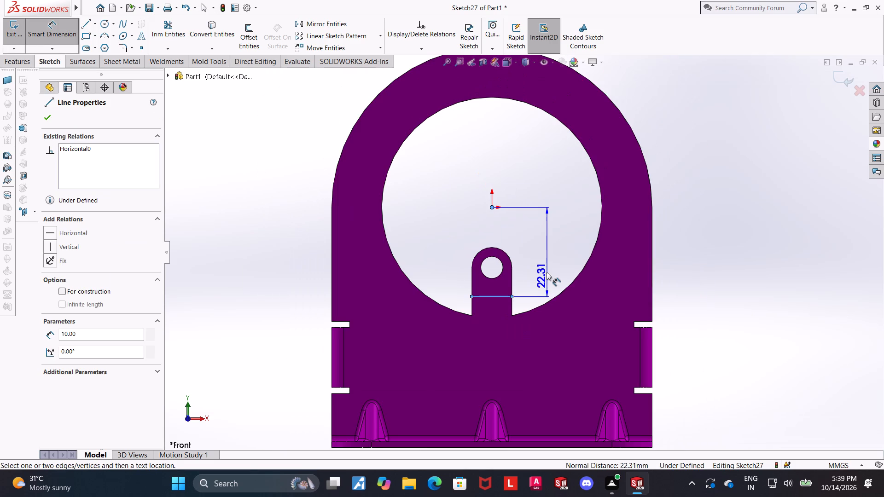
pyautogui.scroll(-1, 547, 272)
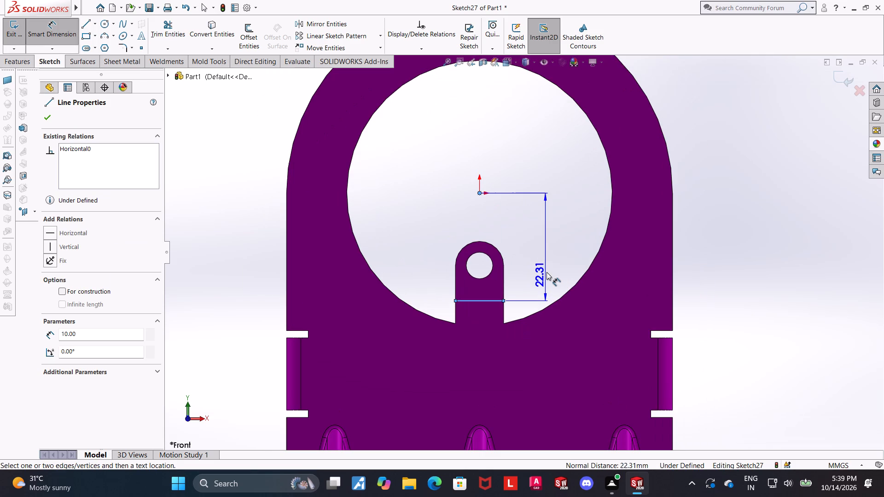
pyautogui.scroll(-1, 547, 272)
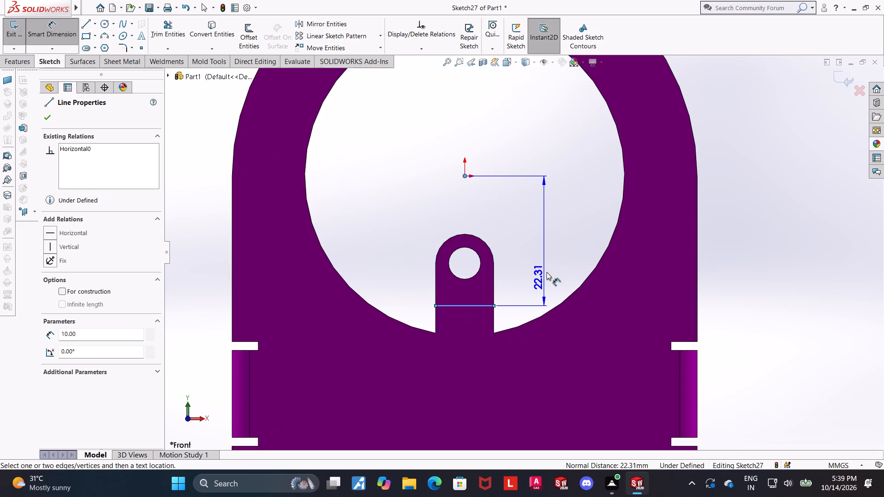
pyautogui.click(547, 272)
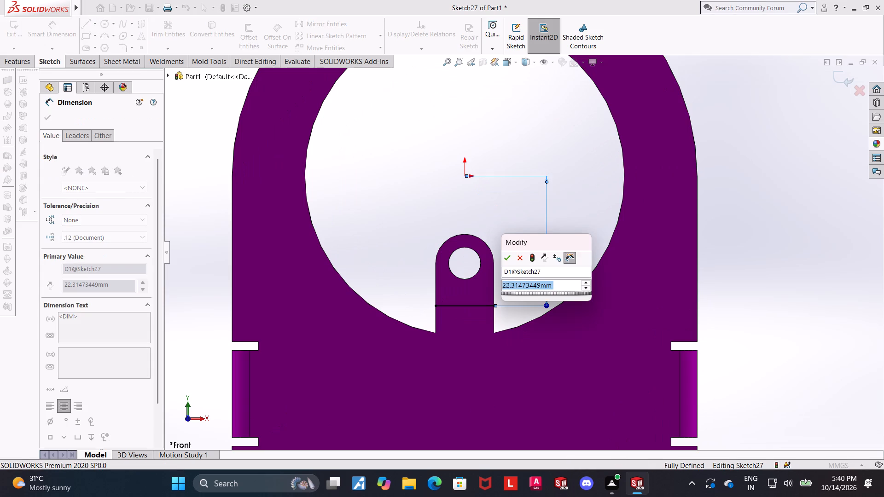
pyautogui.press('4')
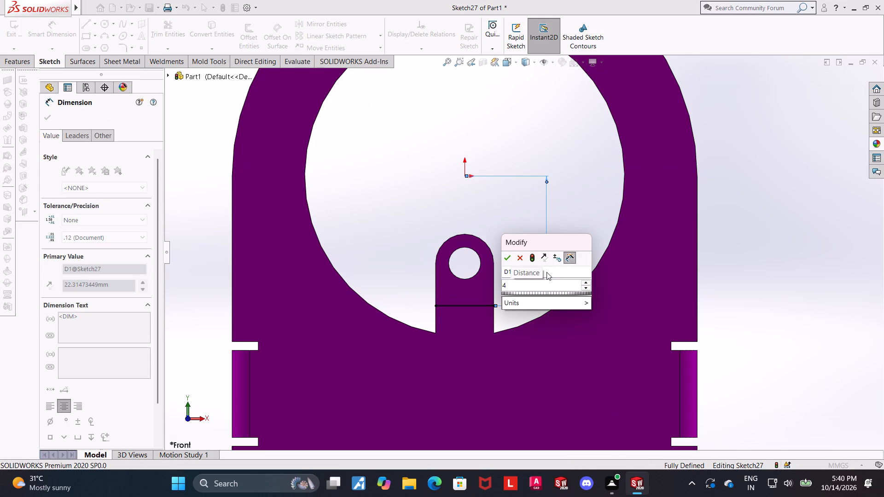
pyautogui.press('BackSpace')
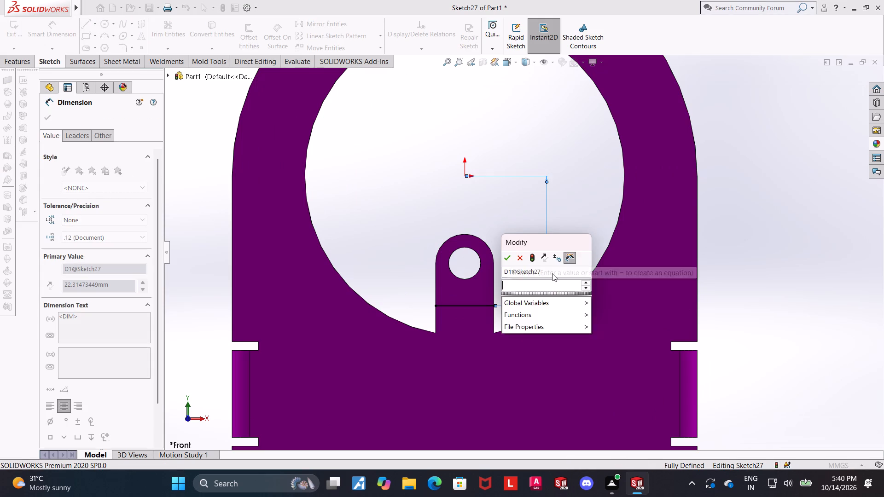
pyautogui.write('20')
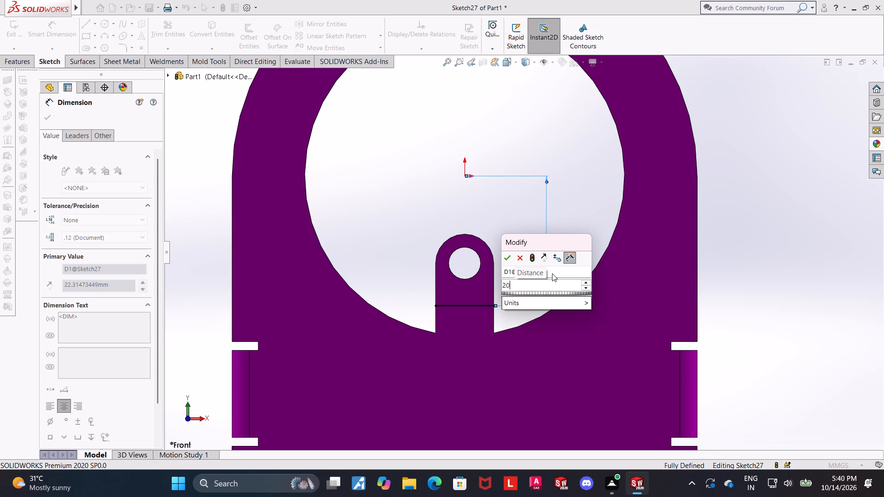
pyautogui.press('BackSpace')
pyautogui.press('5')
pyautogui.write('/2')
pyautogui.press('BackSpace')
pyautogui.press('BackSpace')
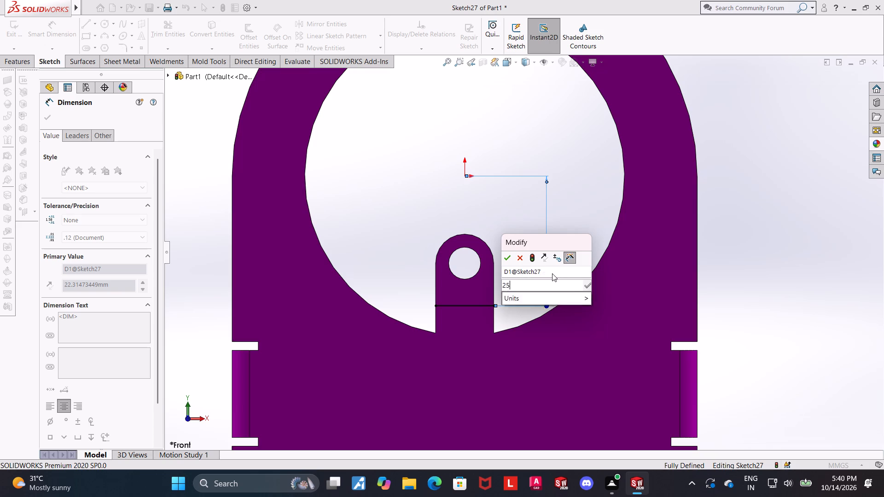
pyautogui.press('BackSpace')
pyautogui.press('BackSpace')
pyautogui.press('BackSpace')
pyautogui.write('45/2')
pyautogui.press('Return')
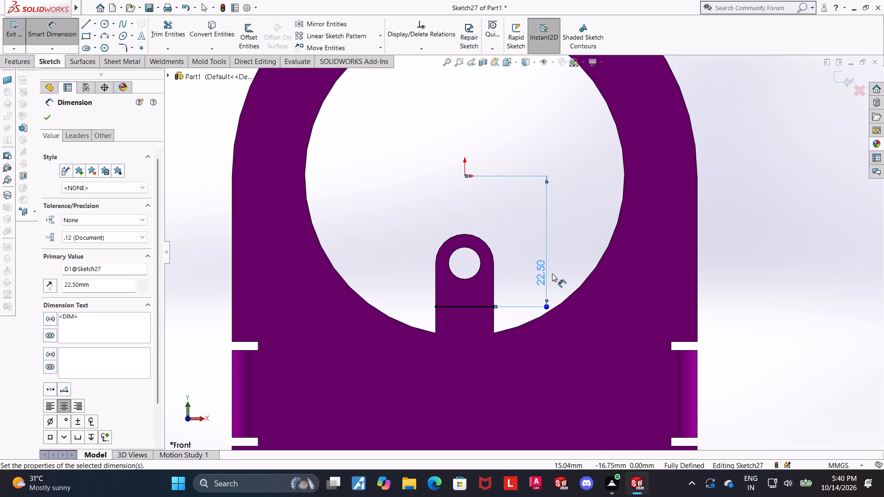
pyautogui.scroll(1, 552, 273)
pyautogui.scroll(-3, 541, 222)
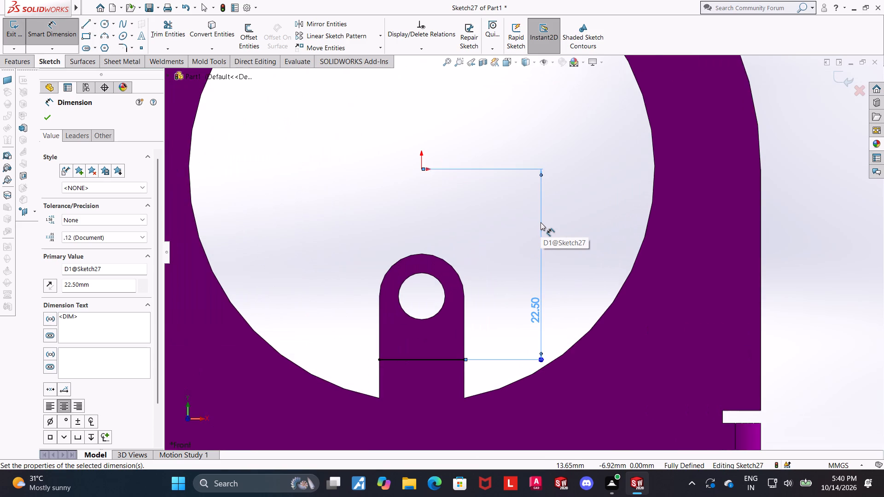
pyautogui.scroll(-2, 541, 222)
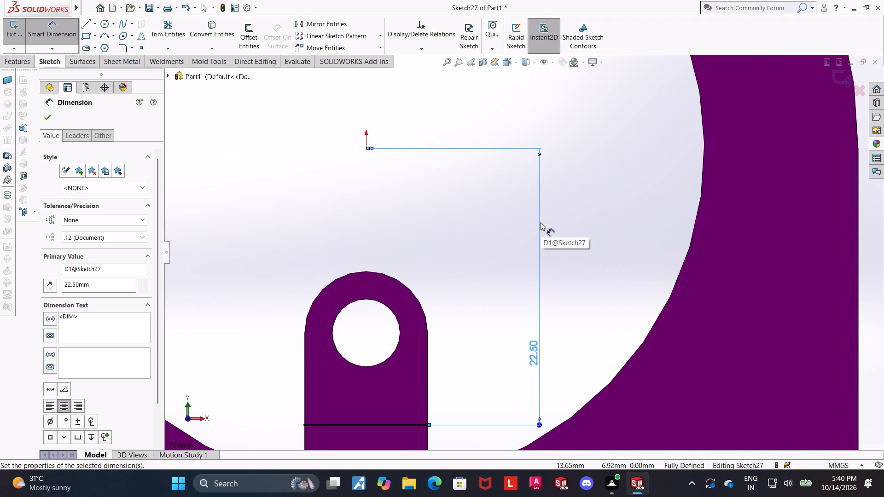
pyautogui.scroll(-1, 541, 230)
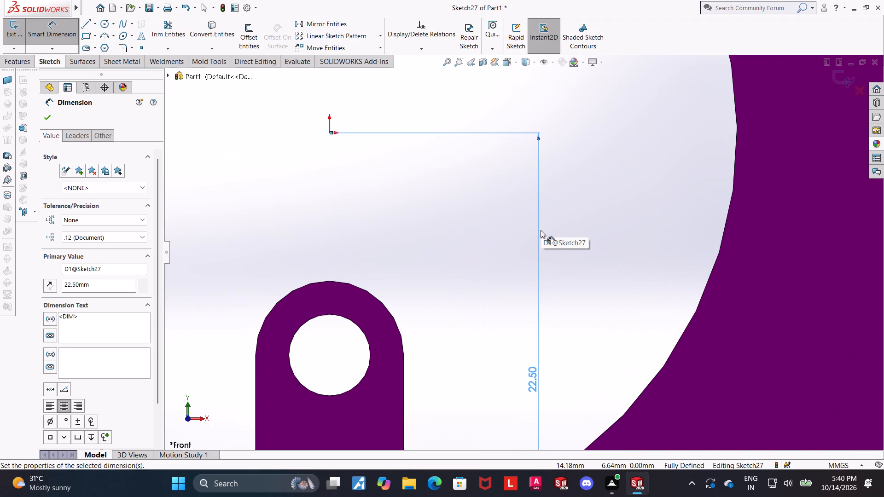
pyautogui.scroll(1, 541, 230)
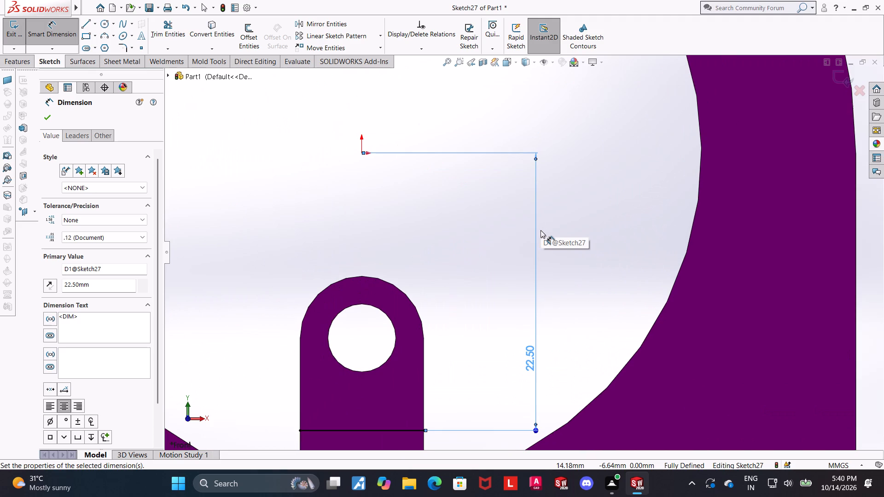
pyautogui.scroll(-1, 541, 230)
pyautogui.scroll(1, 541, 230)
pyautogui.scroll(-3, 541, 231)
pyautogui.scroll(7, 541, 231)
pyautogui.press('Escape')
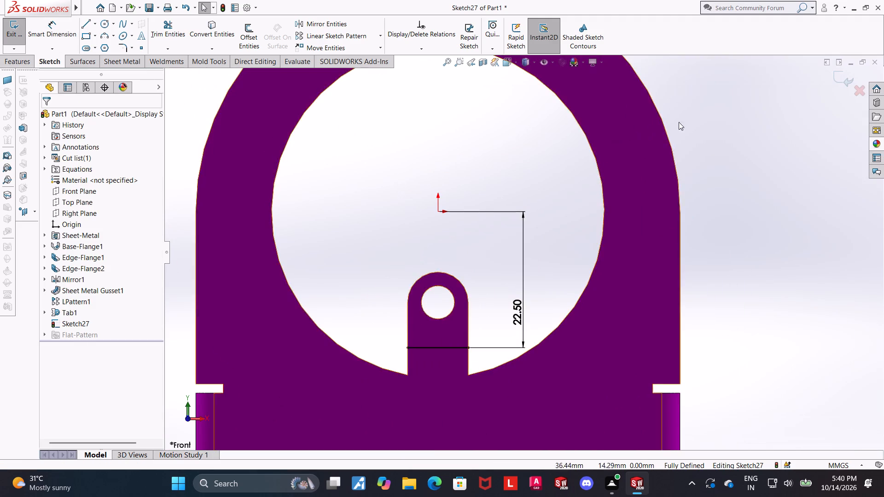
# Exit the sketch and start a Jog from its line, fixing the plate face below the tab and reversing the offset toward the holed side flanges.
pyautogui.click(849, 74)
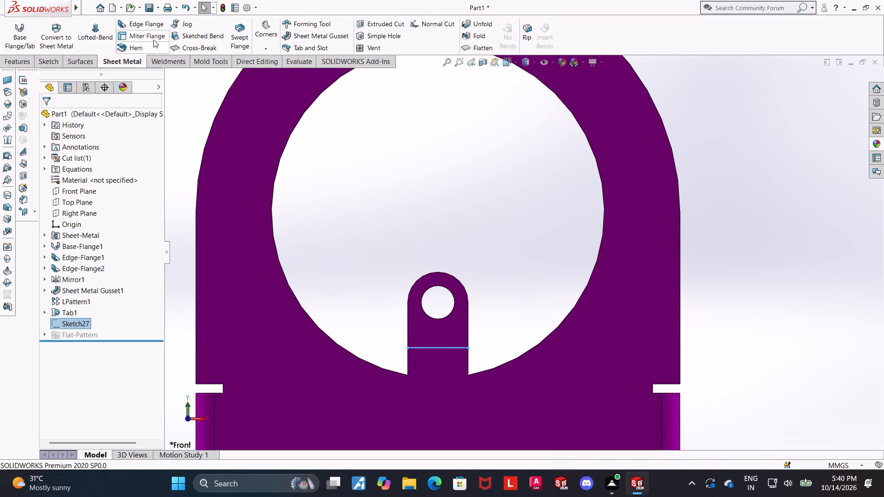
pyautogui.click(189, 26)
pyautogui.moveTo(451, 360); pyautogui.dragTo(474, 343, button='middle')
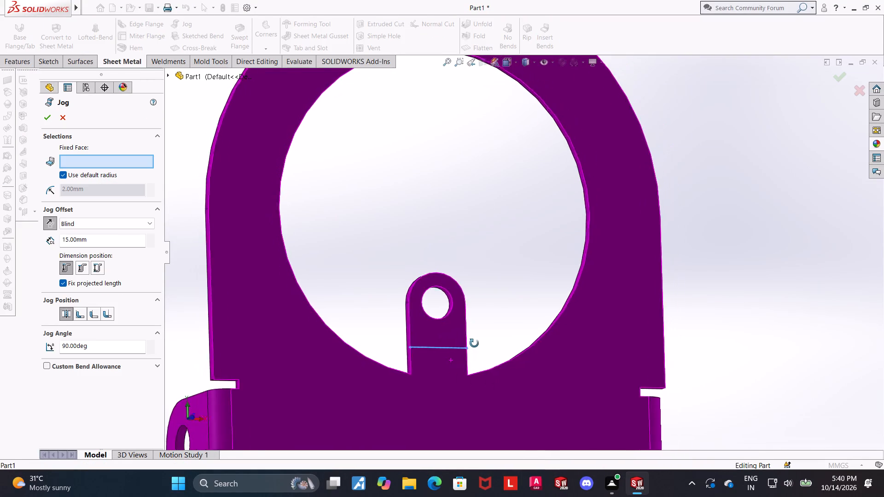
pyautogui.moveTo(474, 343); pyautogui.dragTo(487, 376, button='middle')
pyautogui.click(448, 402)
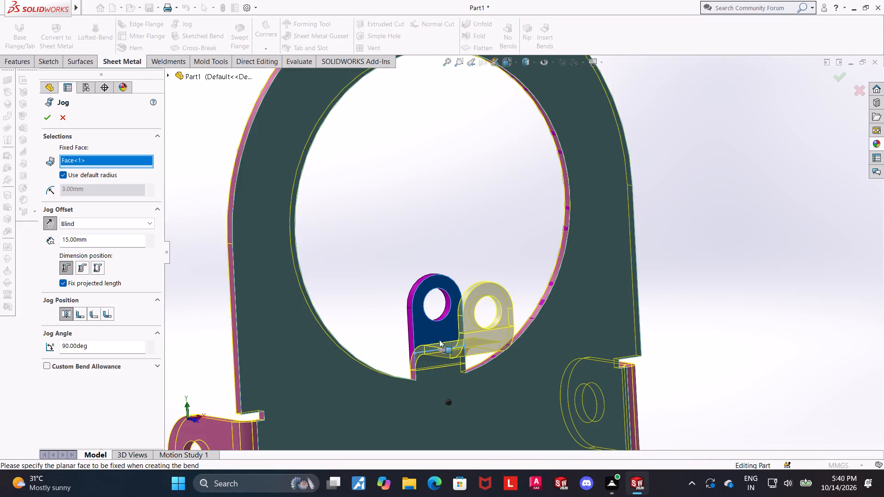
pyautogui.moveTo(439, 340); pyautogui.dragTo(494, 356, button='middle')
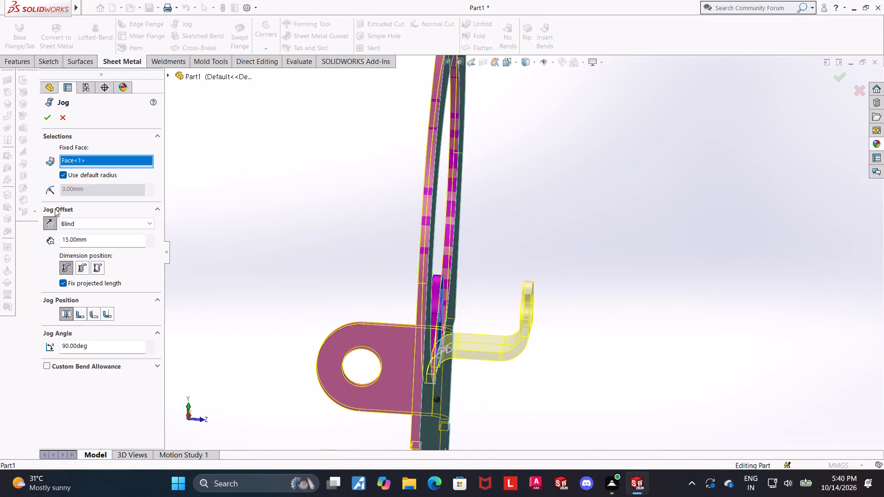
pyautogui.click(52, 223)
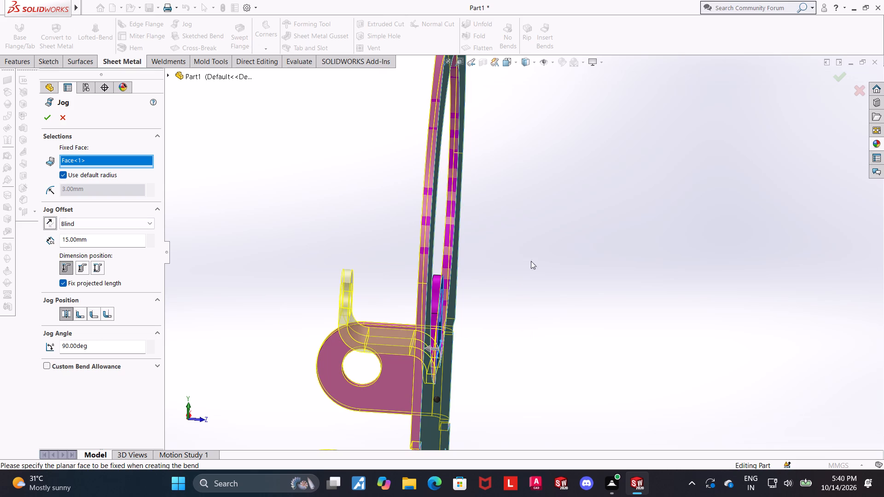
pyautogui.moveTo(553, 269); pyautogui.dragTo(566, 241, button='middle')
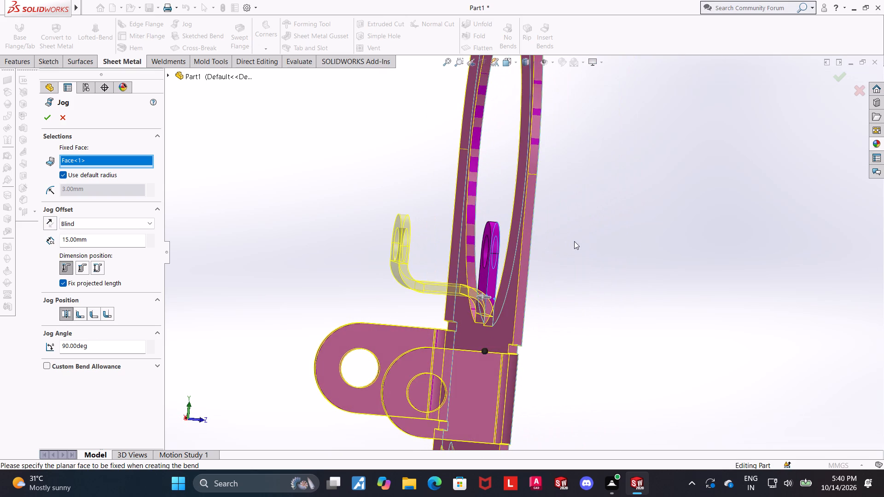
# Override the jog's default bend radius with 1.5 mm.
pyautogui.click(64, 174)
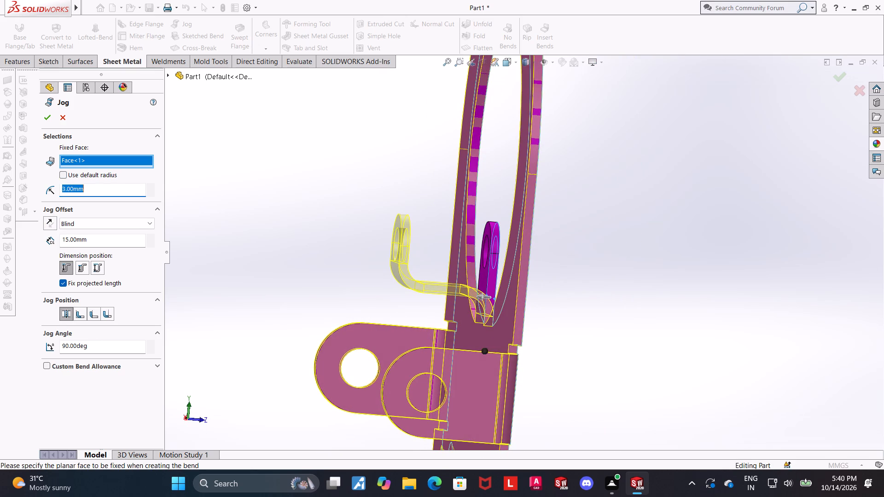
pyautogui.write('1.5')
pyautogui.press('Return')
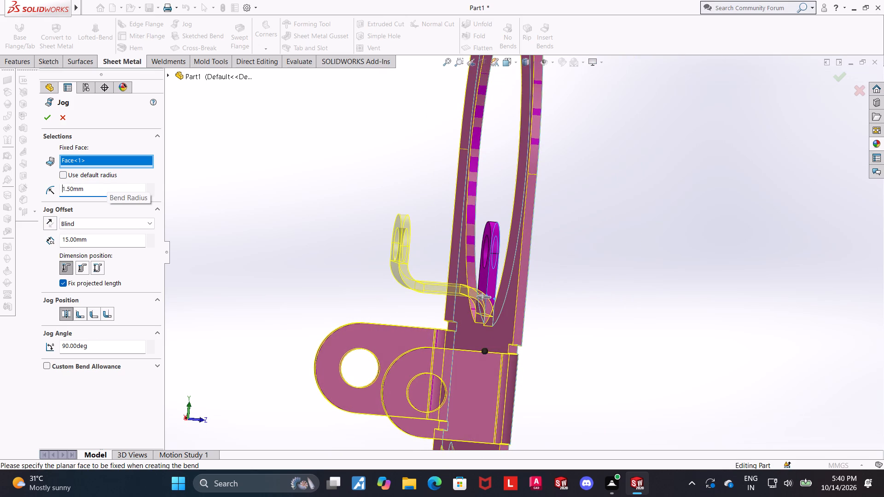
# Examine the jog preview from the side and compare its position with the holed side flanges.
pyautogui.moveTo(118, 112); pyautogui.dragTo(119, 112, button='middle')
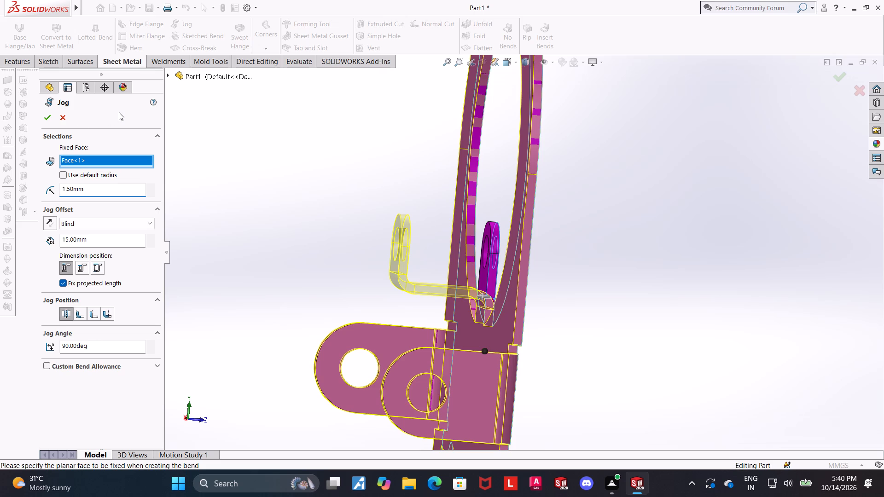
pyautogui.moveTo(119, 112); pyautogui.dragTo(100, 138, button='middle')
pyautogui.moveTo(297, 159); pyautogui.dragTo(287, 201, button='middle')
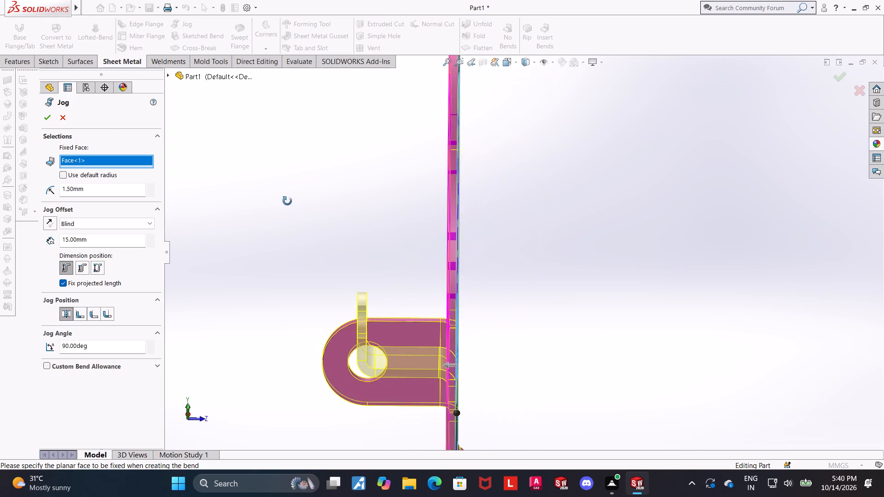
pyautogui.moveTo(287, 201); pyautogui.dragTo(287, 201, button='middle')
pyautogui.scroll(1, 473, 217)
pyautogui.scroll(-1, 588, 300)
pyautogui.moveTo(541, 326); pyautogui.dragTo(537, 320, button='middle')
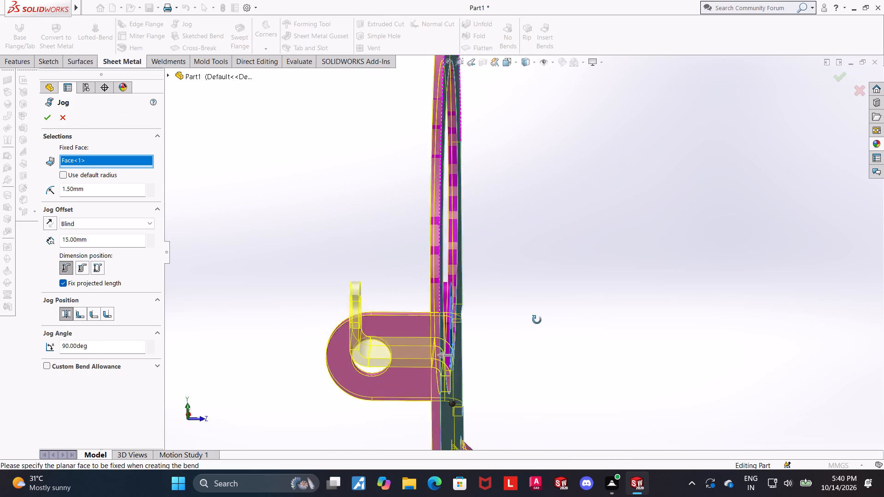
pyautogui.moveTo(537, 320); pyautogui.dragTo(535, 312, button='middle')
pyautogui.scroll(3, 539, 313)
pyautogui.click(510, 61)
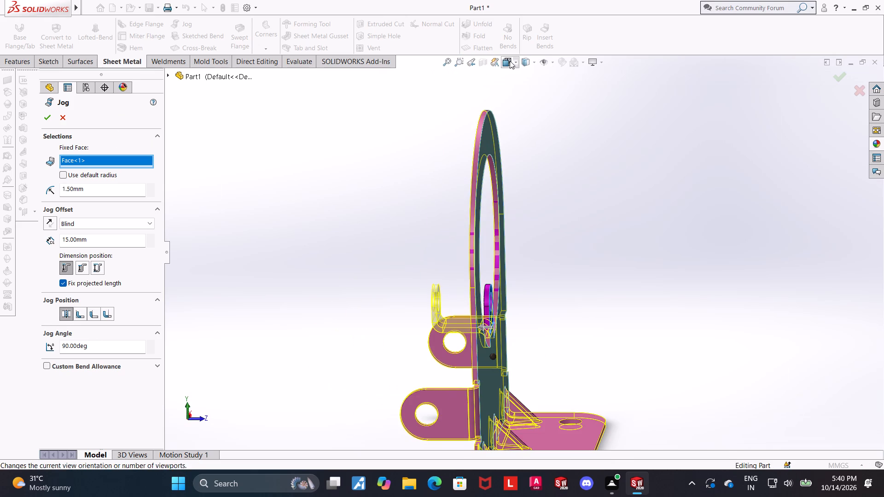
# Set the jog offset to 10 mm, measured as the overall dimension.
pyautogui.click(419, 350)
pyautogui.scroll(-3, 525, 295)
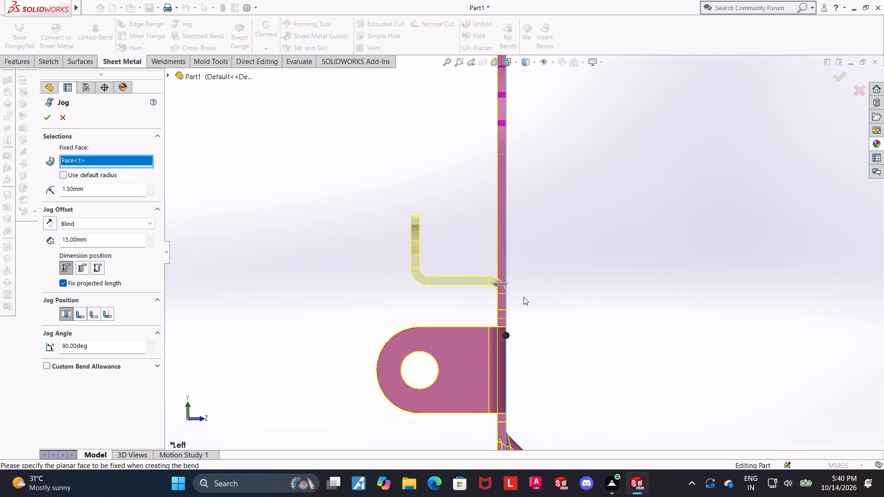
pyautogui.scroll(-1, 520, 294)
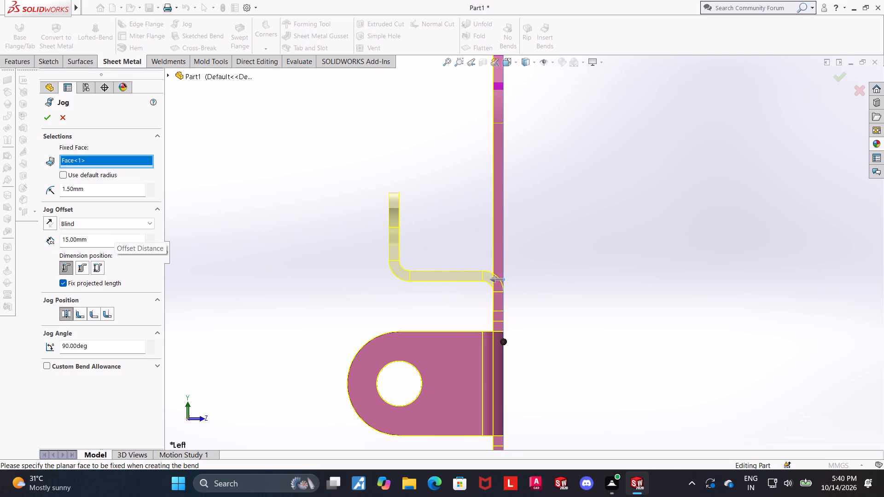
pyautogui.scroll(1, 440, 256)
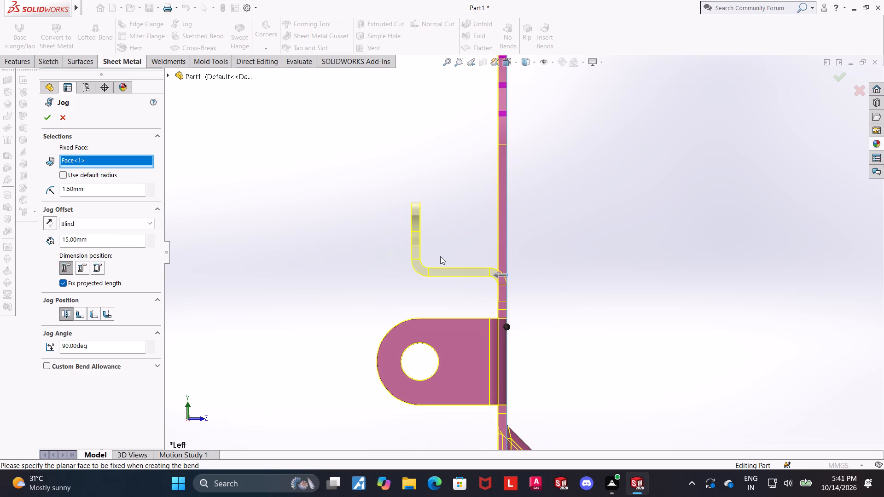
pyautogui.moveTo(110, 238); pyautogui.dragTo(0, 237)
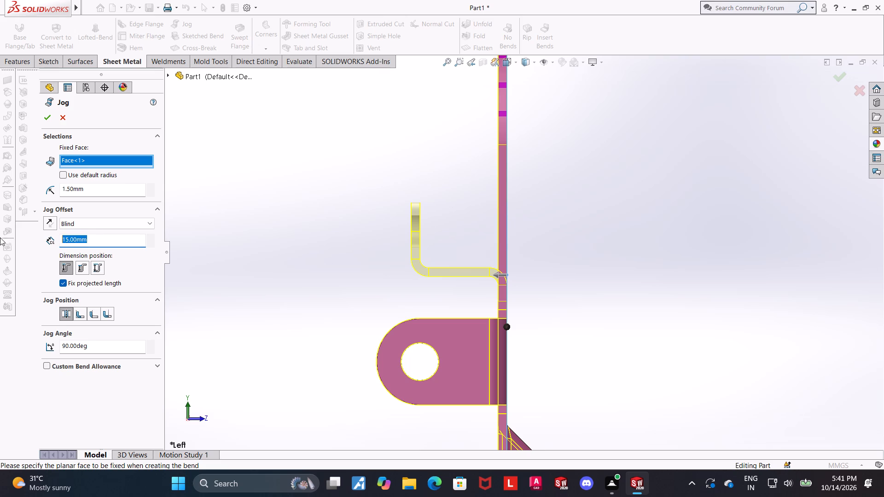
pyautogui.moveTo(0, 237); pyautogui.dragTo(0, 236)
pyautogui.press('1')
pyautogui.press('0')
pyautogui.press('Return')
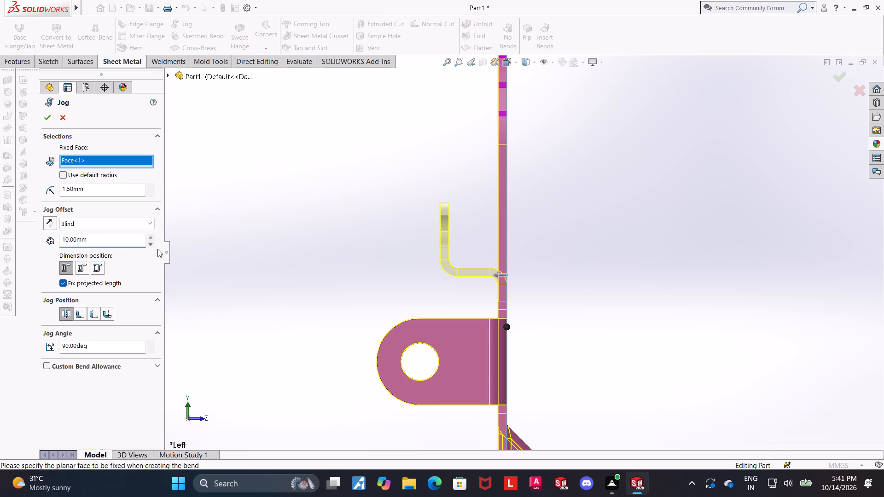
pyautogui.click(97, 266)
pyautogui.click(582, 266)
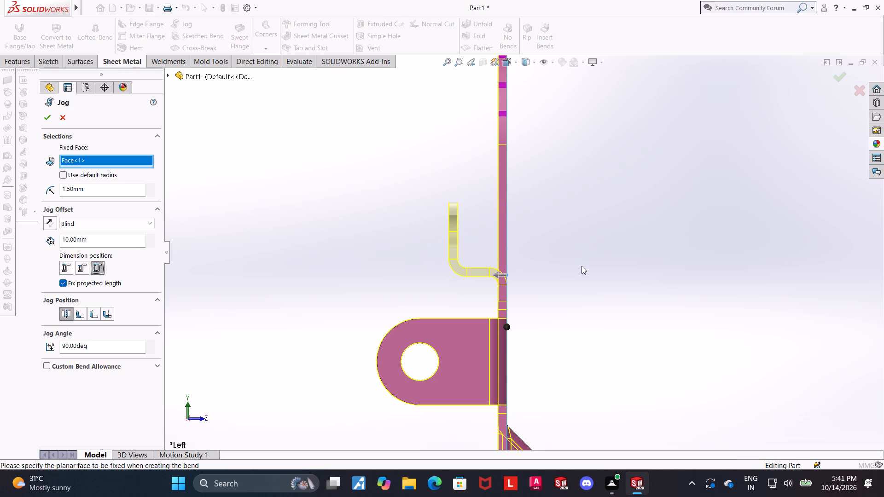
# Set the jog position to Material Inside.
pyautogui.scroll(1, 582, 266)
pyautogui.scroll(-1, 582, 266)
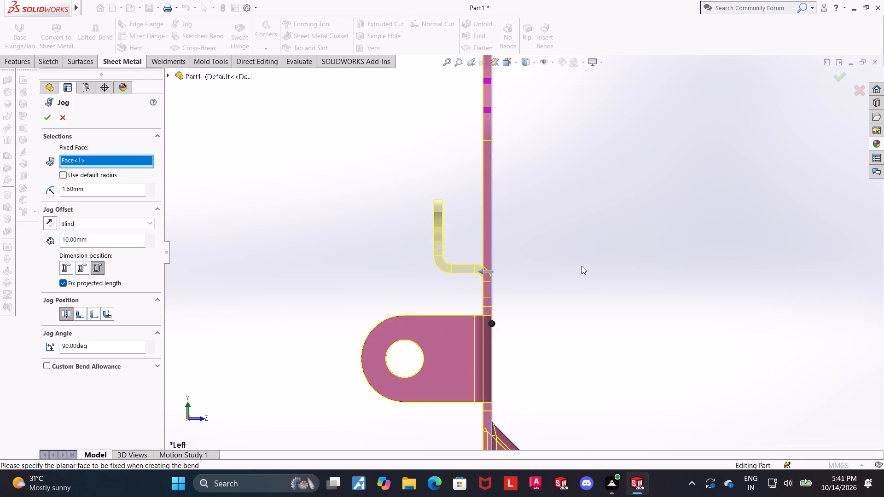
pyautogui.scroll(-1, 582, 266)
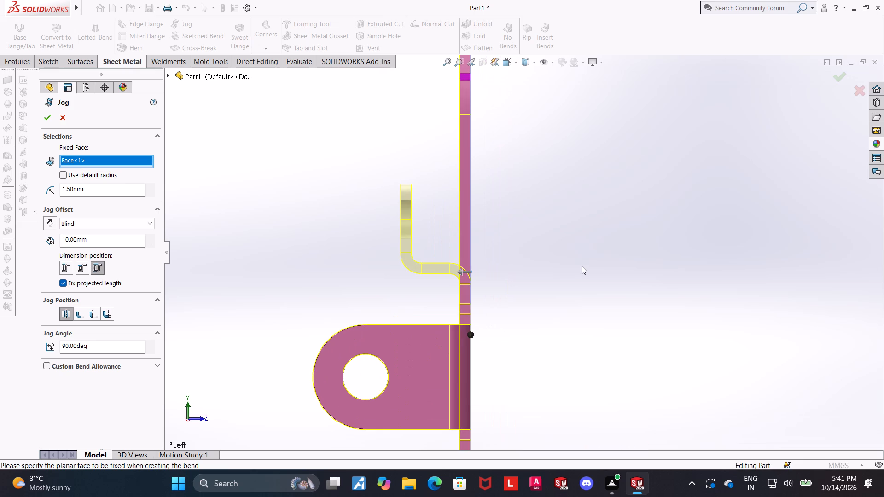
pyautogui.scroll(-2, 517, 229)
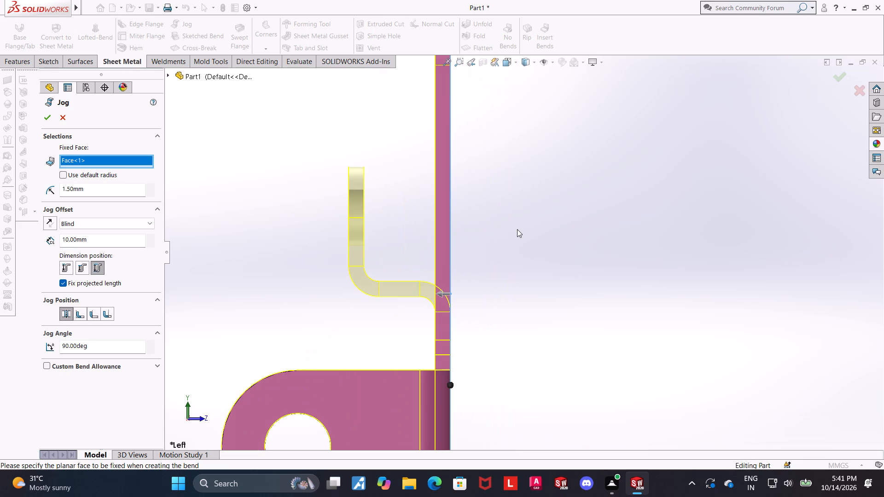
pyautogui.scroll(1, 517, 229)
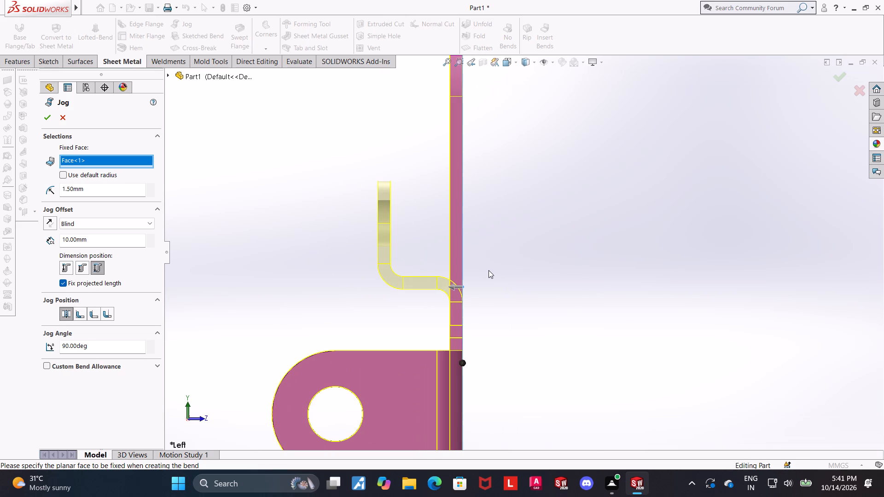
pyautogui.scroll(1, 489, 270)
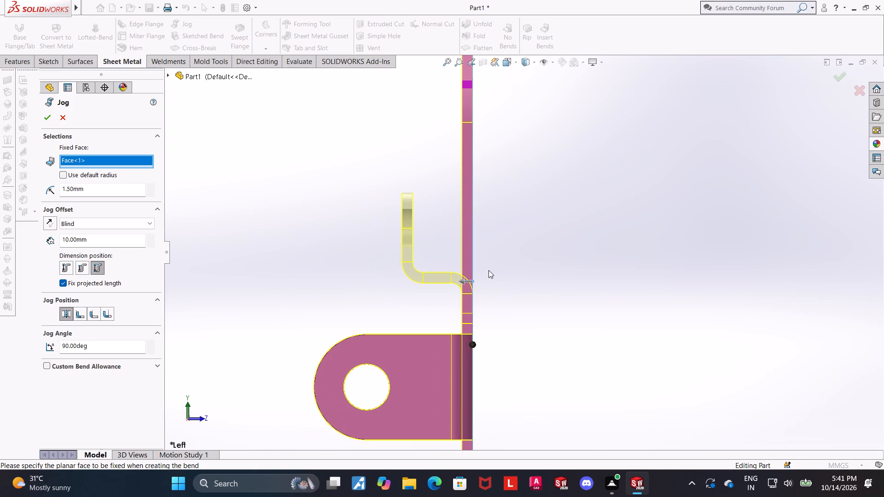
pyautogui.scroll(-1, 489, 270)
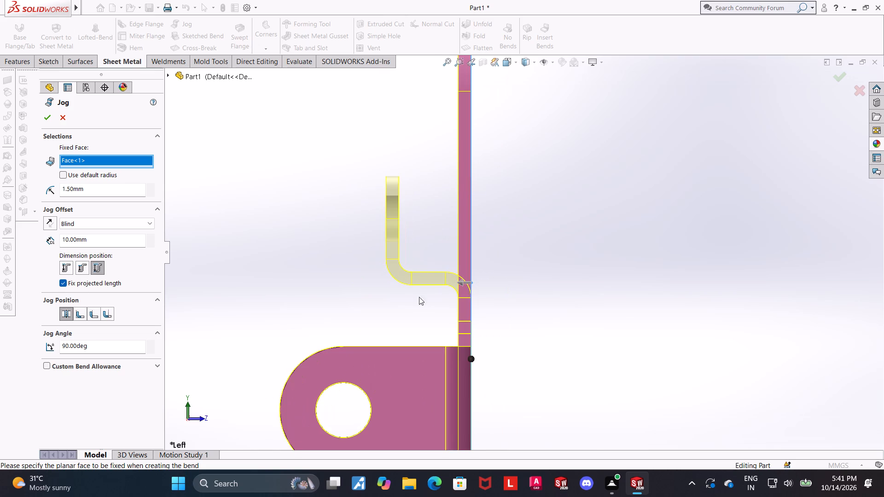
pyautogui.click(80, 315)
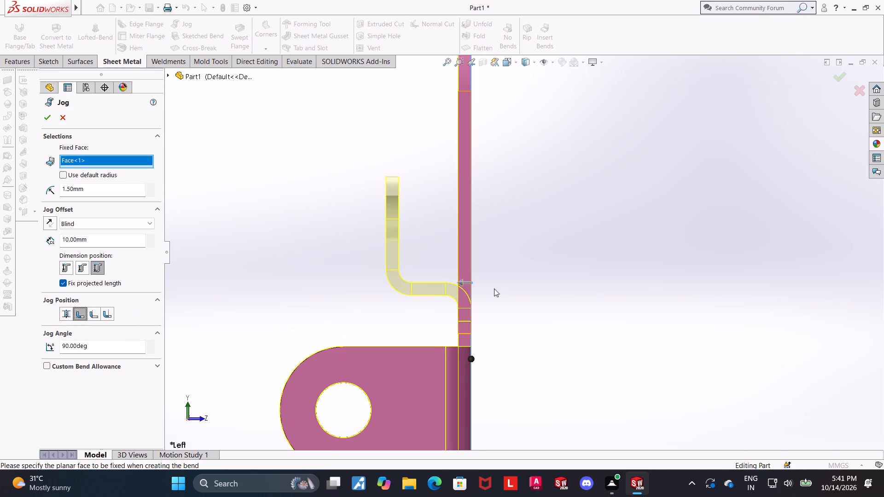
# Check the tab's jog preview from the side and in 3D, and complete the Jog.
pyautogui.scroll(1, 494, 289)
pyautogui.scroll(-2, 505, 262)
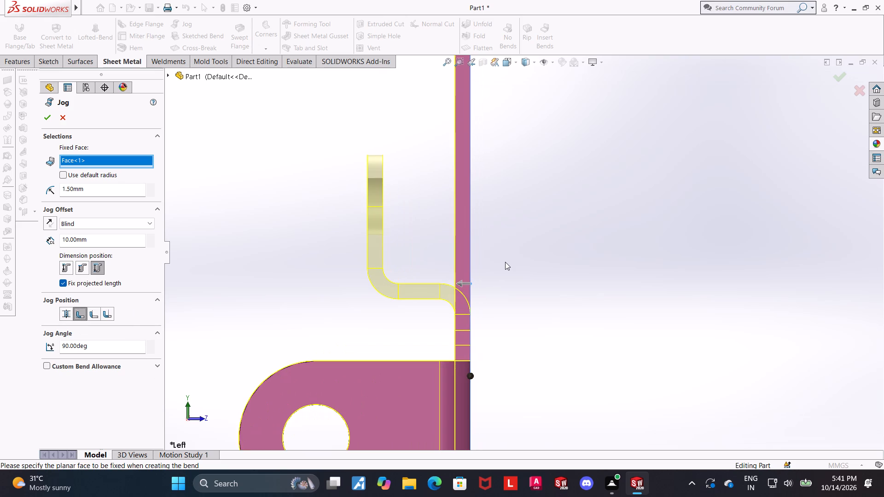
pyautogui.scroll(-1, 505, 262)
pyautogui.moveTo(529, 280); pyautogui.dragTo(555, 296, button='middle')
pyautogui.scroll(5, 515, 293)
pyautogui.scroll(-4, 400, 200)
pyautogui.moveTo(402, 221); pyautogui.dragTo(405, 258, button='middle')
pyautogui.scroll(5, 405, 258)
pyautogui.scroll(2, 537, 207)
pyautogui.scroll(-1, 638, 164)
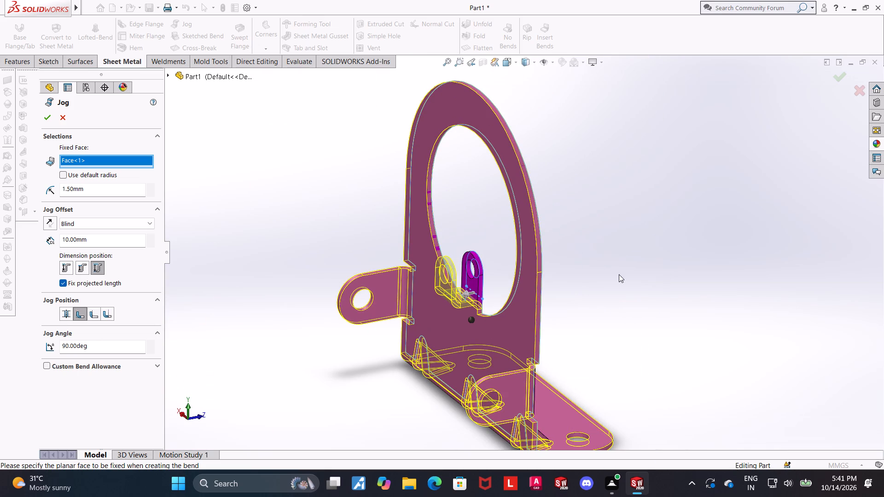
pyautogui.scroll(-1, 558, 280)
pyautogui.moveTo(545, 290); pyautogui.dragTo(549, 295, button='middle')
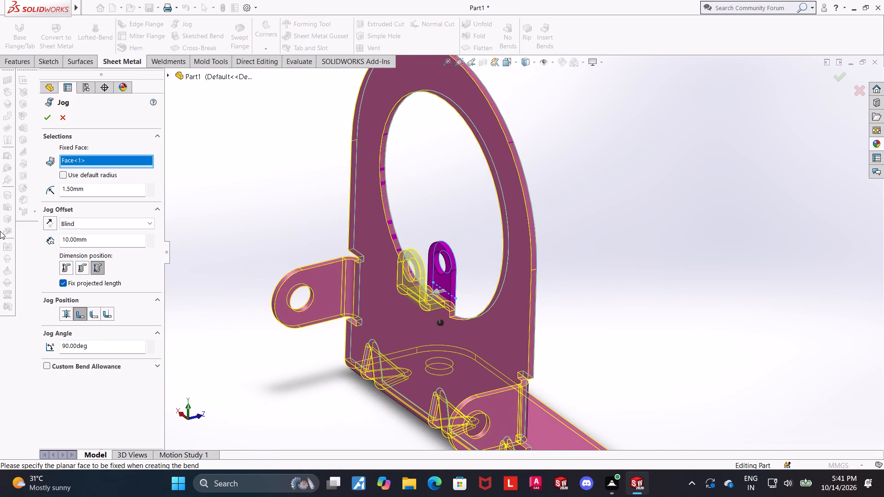
pyautogui.click(41, 117)
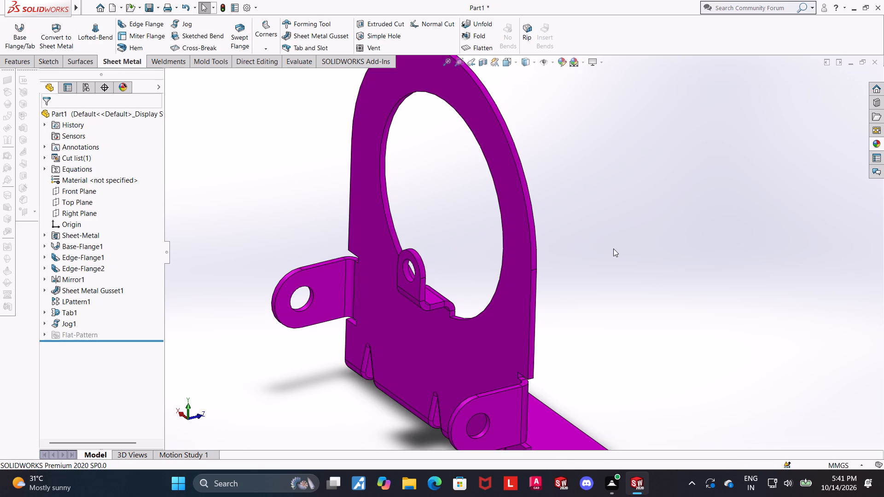
# Examine the finished jogged tab and its position within the plate's large hole from several angles.
pyautogui.scroll(5, 613, 249)
pyautogui.moveTo(594, 259); pyautogui.dragTo(674, 317, button='middle')
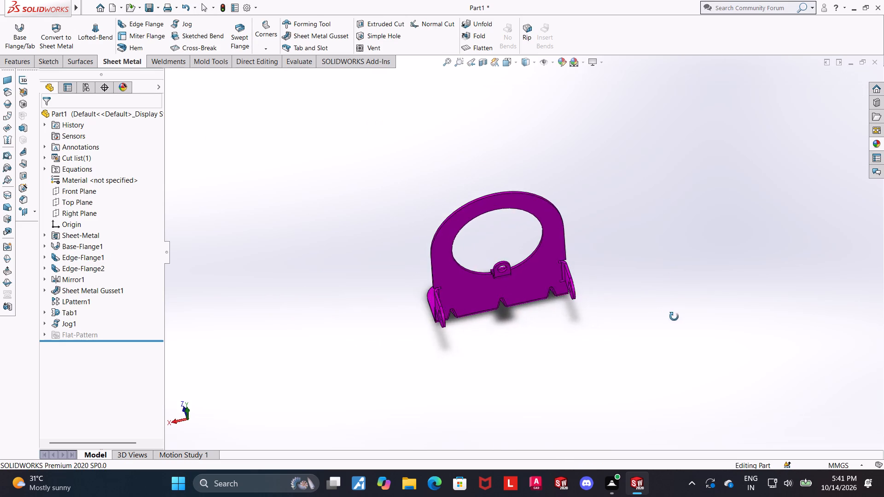
pyautogui.moveTo(674, 317); pyautogui.dragTo(675, 317, button='middle')
pyautogui.scroll(1, 675, 317)
pyautogui.scroll(-5, 410, 216)
pyautogui.scroll(6, 634, 237)
pyautogui.scroll(-5, 656, 277)
pyautogui.moveTo(549, 283); pyautogui.dragTo(544, 267, button='middle')
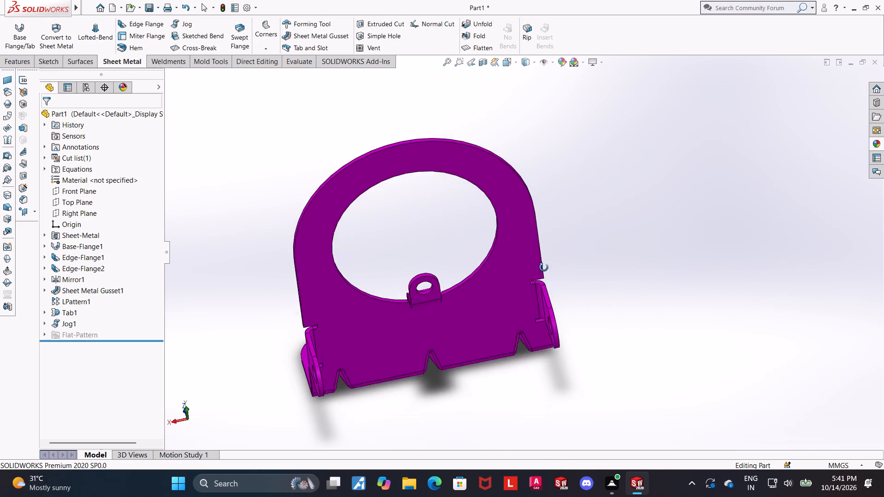
pyautogui.moveTo(544, 267); pyautogui.dragTo(542, 192, button='middle')
pyautogui.scroll(4, 535, 189)
pyautogui.scroll(-5, 484, 199)
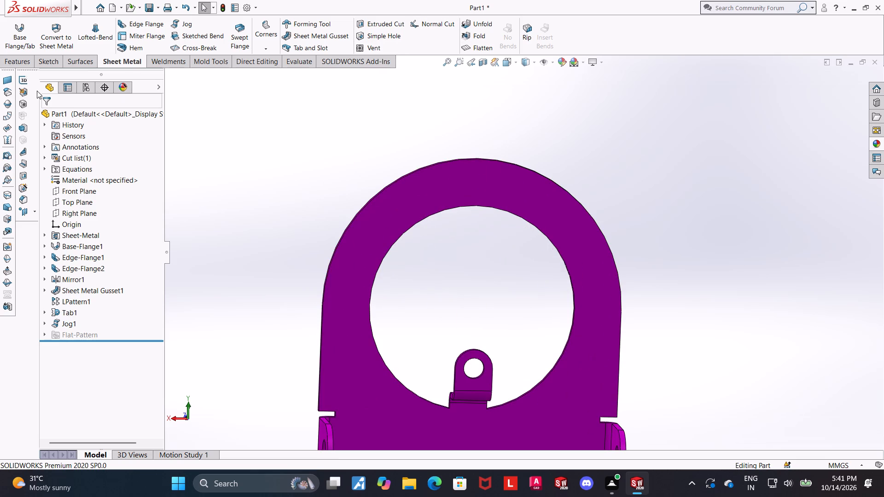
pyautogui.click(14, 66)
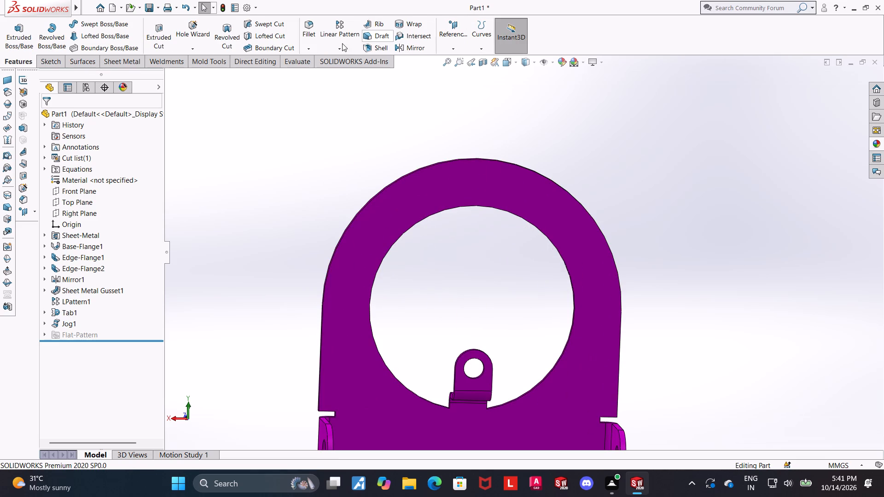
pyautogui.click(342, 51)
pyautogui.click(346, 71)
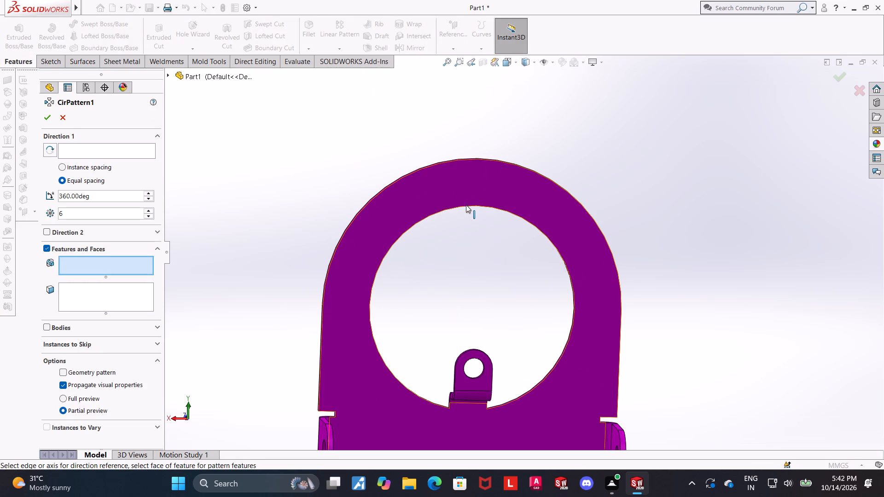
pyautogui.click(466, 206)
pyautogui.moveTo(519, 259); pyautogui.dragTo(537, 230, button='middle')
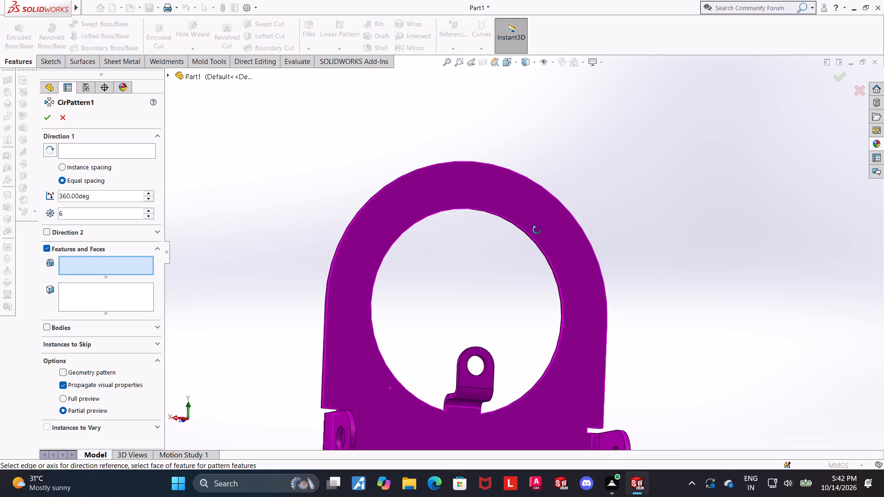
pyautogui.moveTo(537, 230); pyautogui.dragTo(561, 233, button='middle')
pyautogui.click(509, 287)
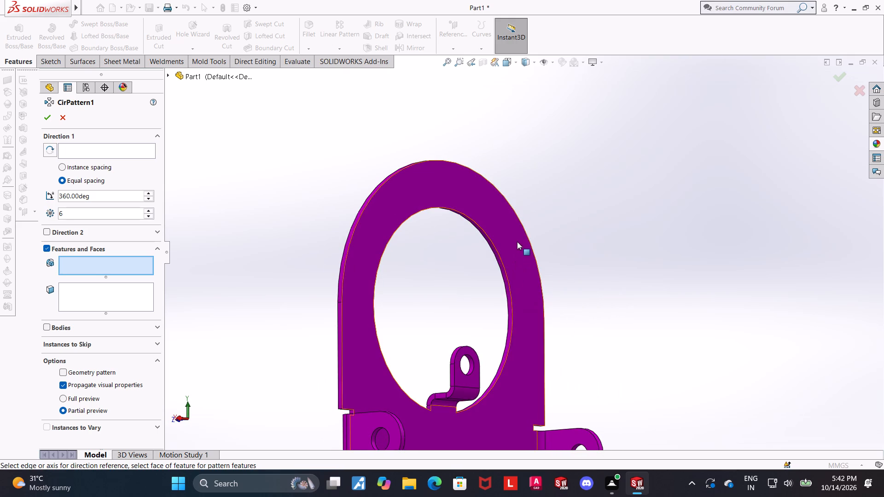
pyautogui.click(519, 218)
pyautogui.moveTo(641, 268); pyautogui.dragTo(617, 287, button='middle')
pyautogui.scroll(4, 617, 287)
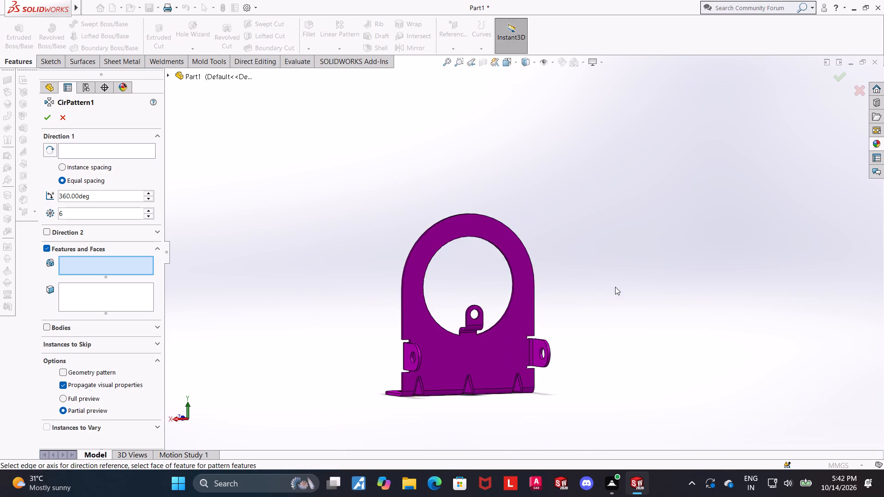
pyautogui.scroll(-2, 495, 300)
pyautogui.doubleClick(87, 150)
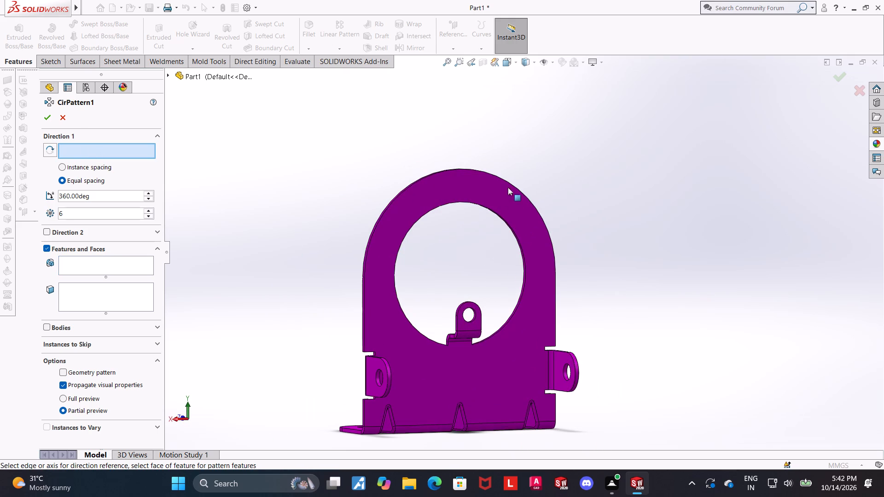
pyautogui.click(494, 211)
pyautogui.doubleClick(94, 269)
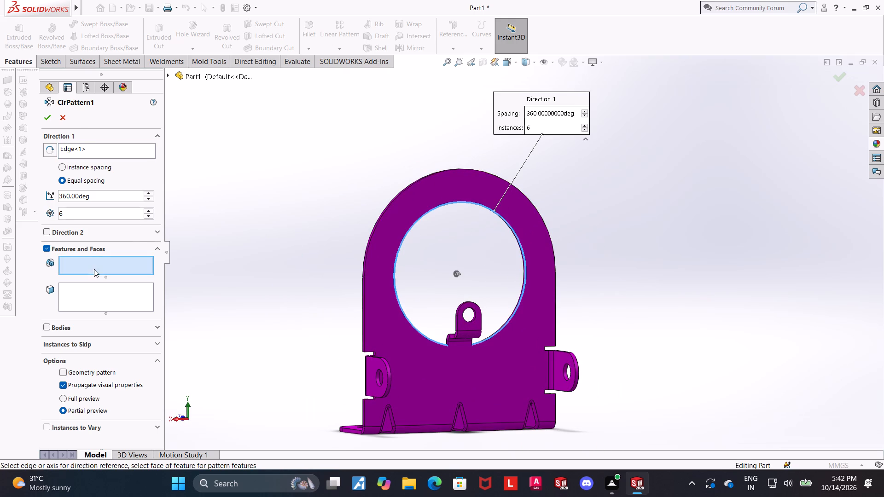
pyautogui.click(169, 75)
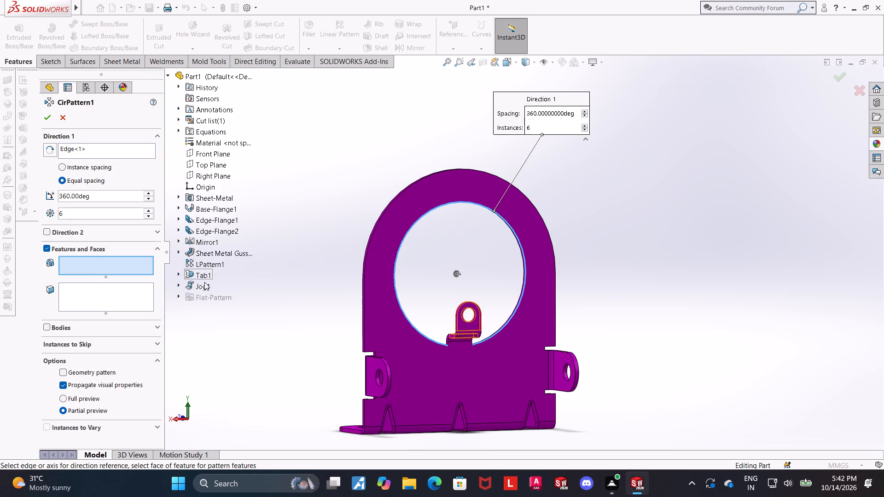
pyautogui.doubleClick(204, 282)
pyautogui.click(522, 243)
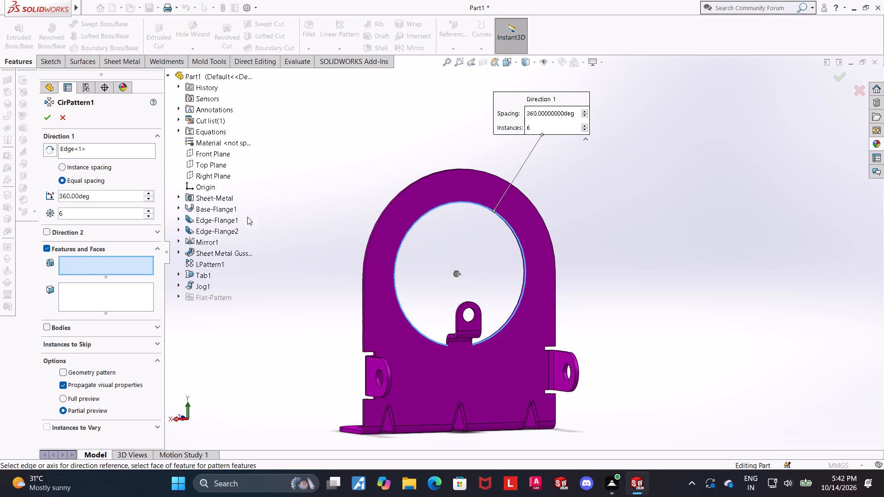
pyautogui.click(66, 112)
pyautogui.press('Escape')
# Start a sketch on the plate's flat face around the large hole, viewed normal to the sketch plane.
pyautogui.click(480, 192)
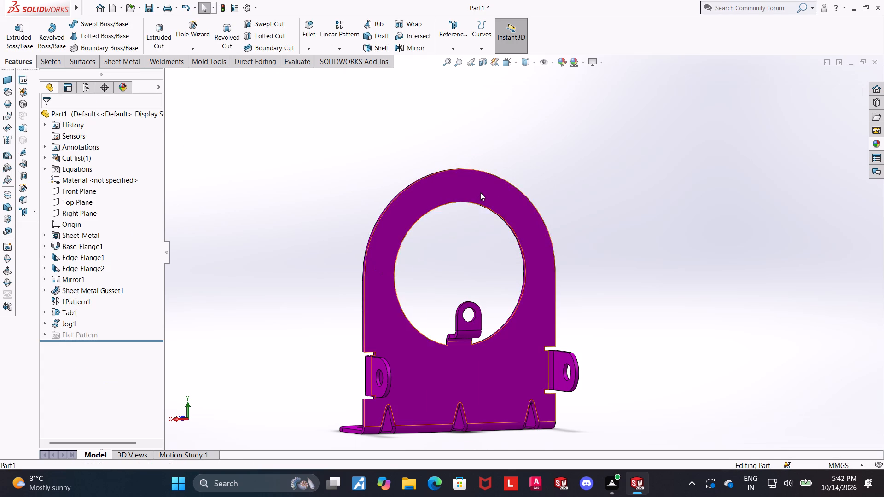
pyautogui.click(523, 168)
pyautogui.click(76, 343)
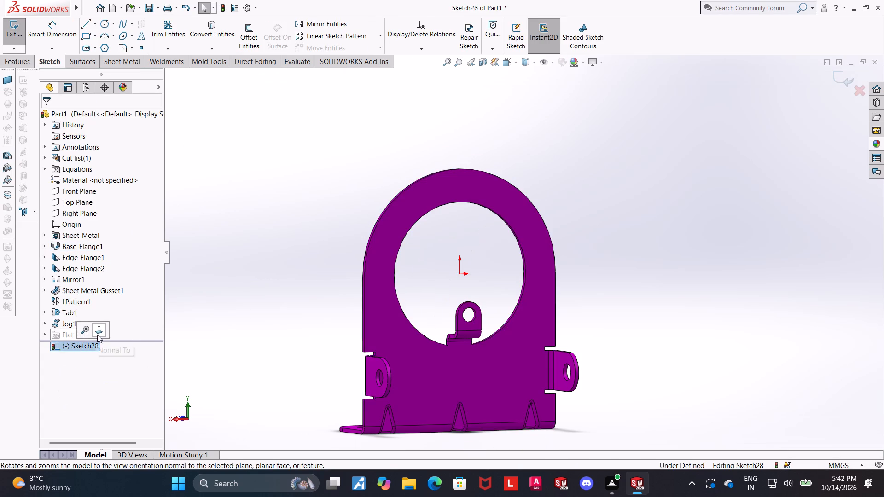
pyautogui.click(98, 330)
# Sketch a circle about 42.5 mm in diameter centred on the origin, inside the large hole.
pyautogui.scroll(3, 474, 348)
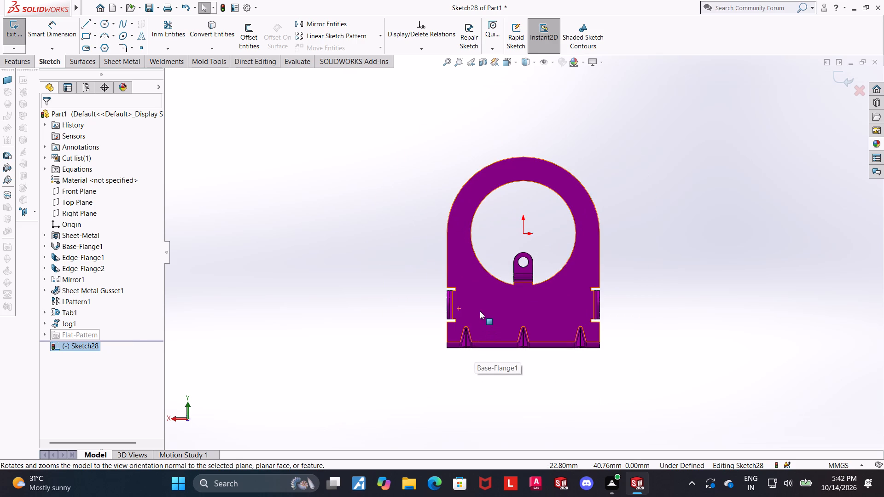
pyautogui.scroll(-2, 480, 311)
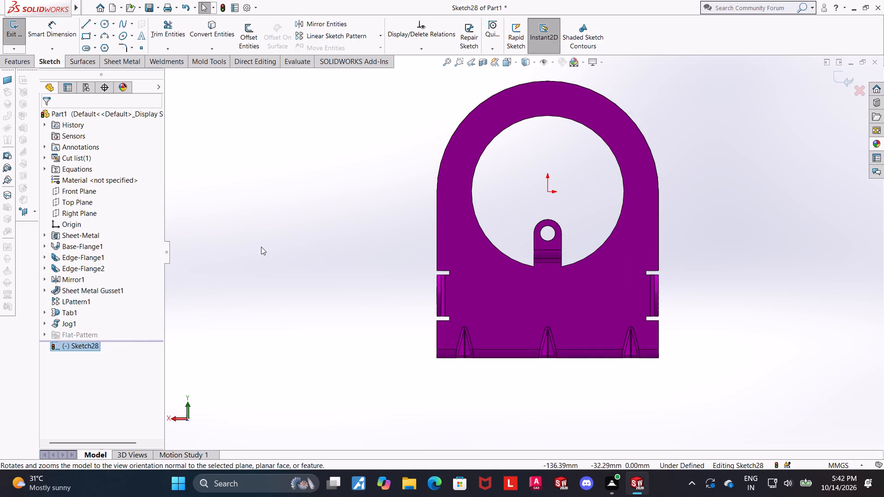
pyautogui.scroll(1, 649, 246)
pyautogui.scroll(-2, 674, 153)
pyautogui.scroll(-2, 444, 185)
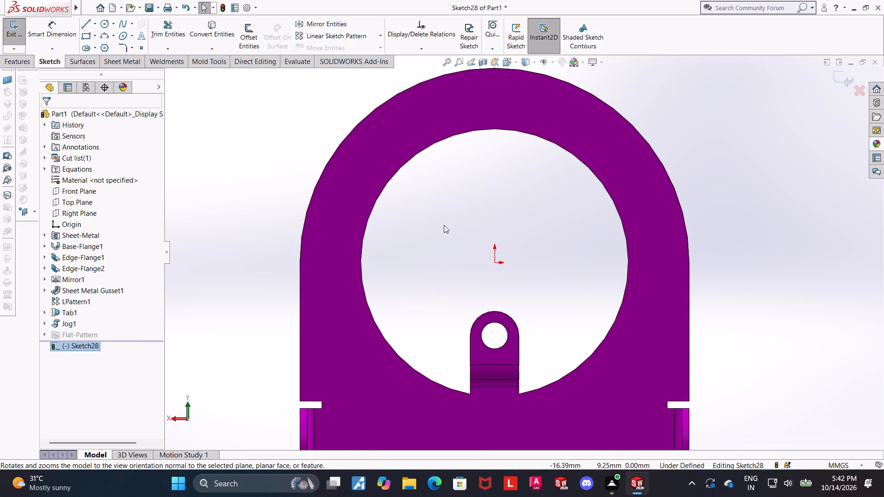
pyautogui.scroll(2, 478, 232)
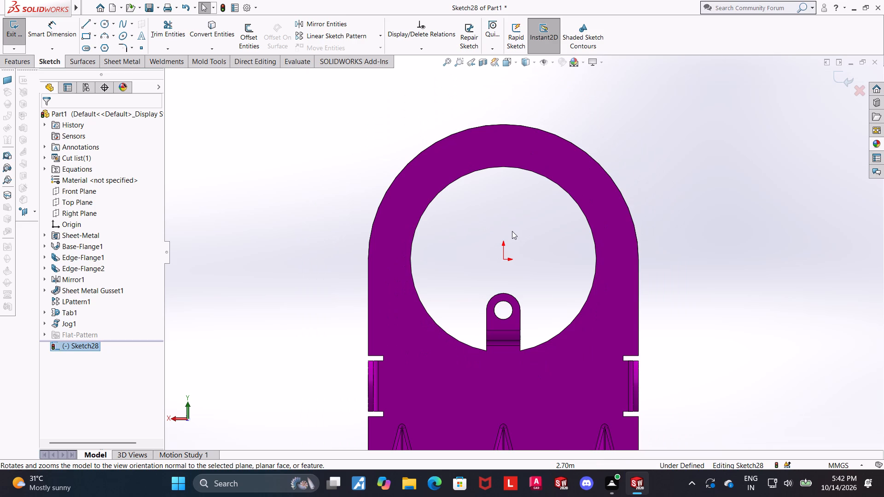
pyautogui.scroll(2, 651, 237)
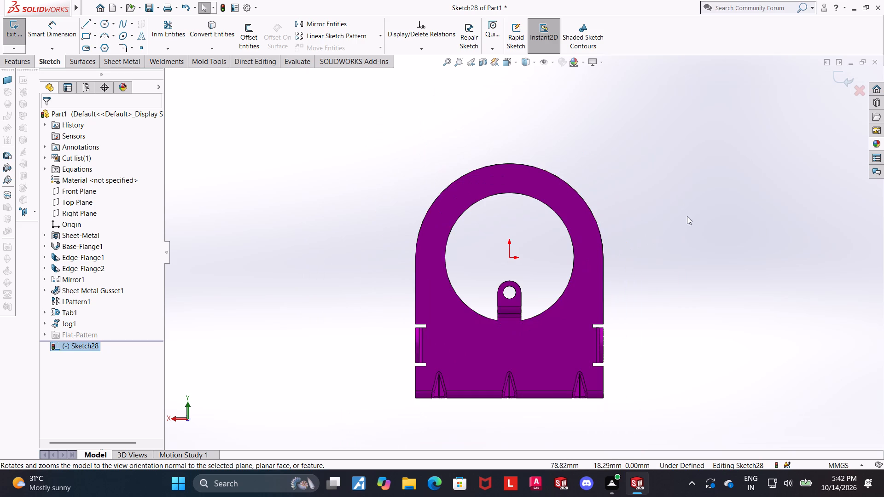
pyautogui.scroll(-2, 638, 241)
pyautogui.scroll(-1, 403, 288)
pyautogui.click(103, 22)
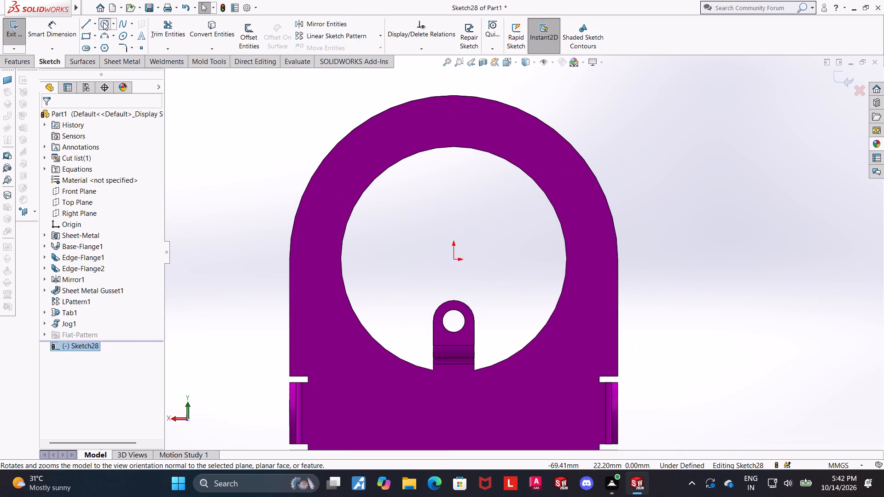
pyautogui.click(454, 260)
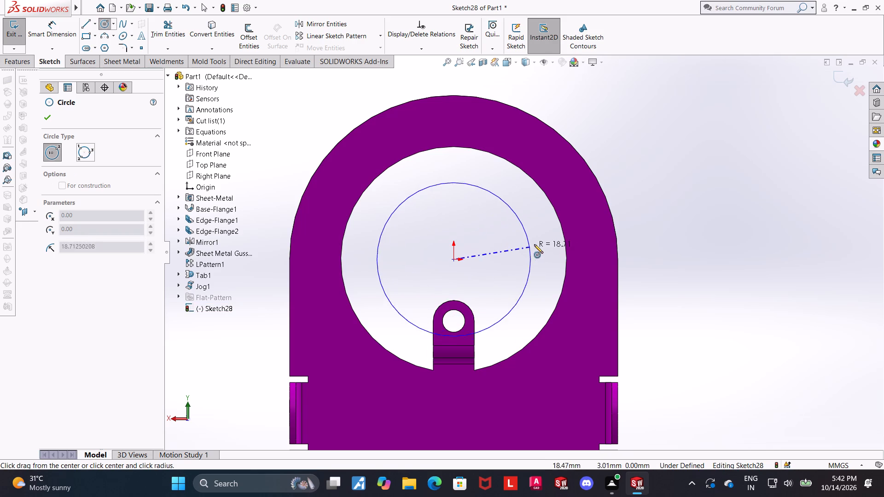
pyautogui.click(539, 242)
pyautogui.press('Escape')
pyautogui.press('Escape')
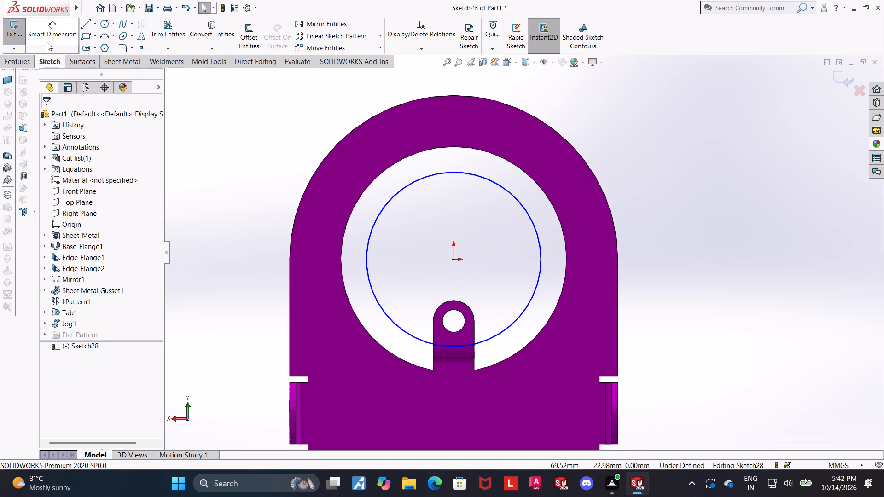
# Convert the new circle inside the large hole to construction geometry.
pyautogui.click(47, 42)
pyautogui.press('Escape')
pyautogui.click(523, 207)
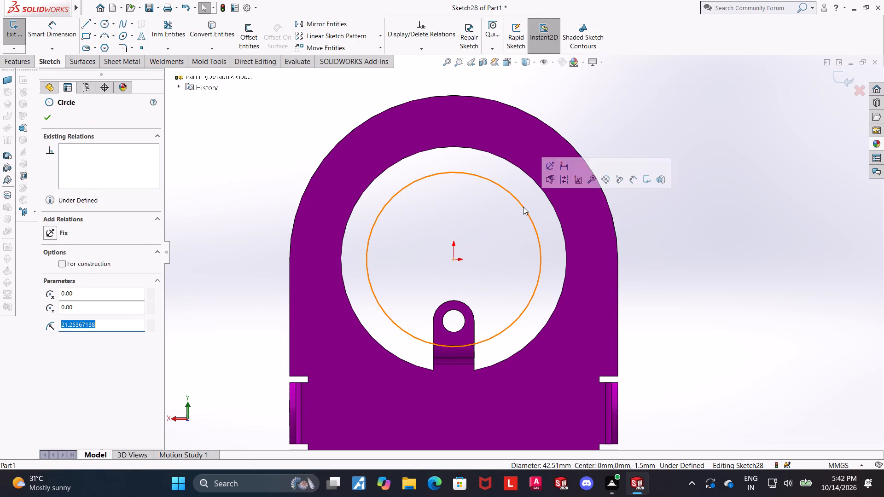
pyautogui.click(558, 179)
pyautogui.press('Escape')
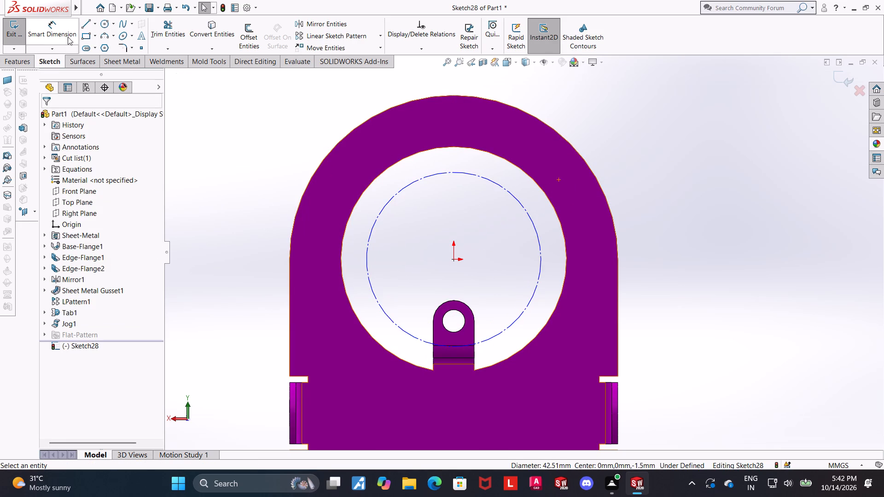
# Dimension the construction circle's diameter as 30 mm.
pyautogui.click(67, 35)
pyautogui.click(519, 202)
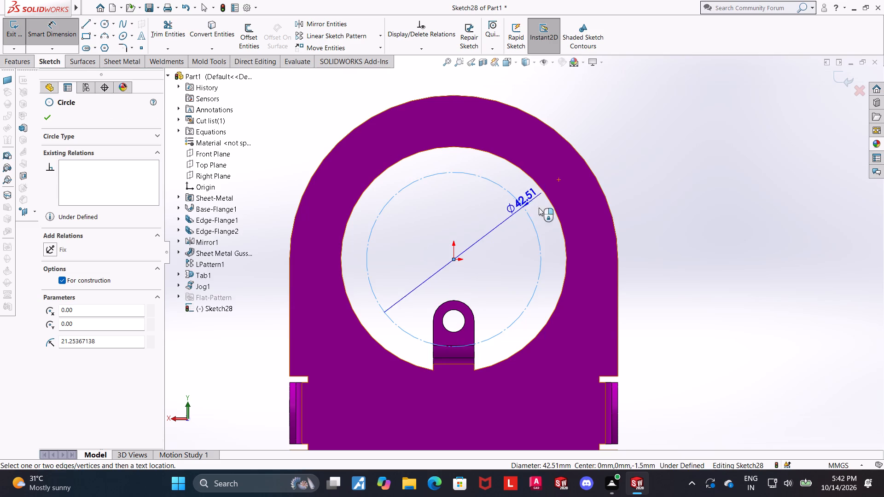
pyautogui.scroll(1, 721, 205)
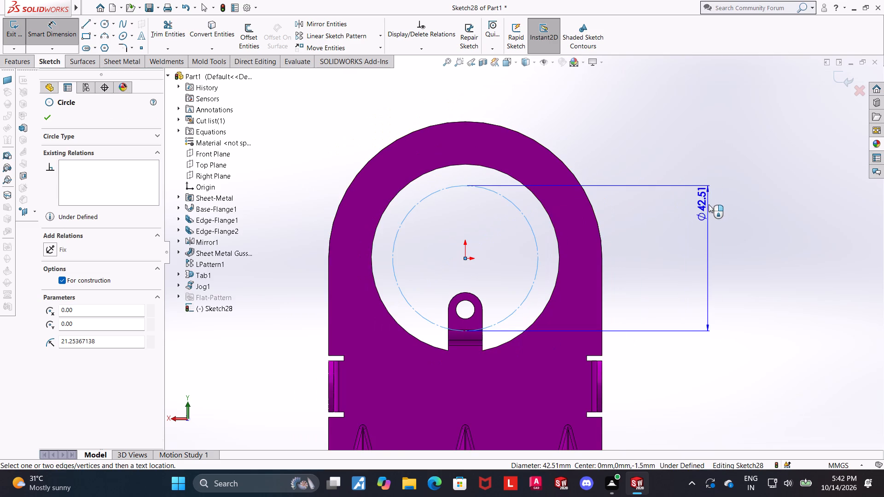
pyautogui.scroll(1, 711, 203)
pyautogui.click(711, 203)
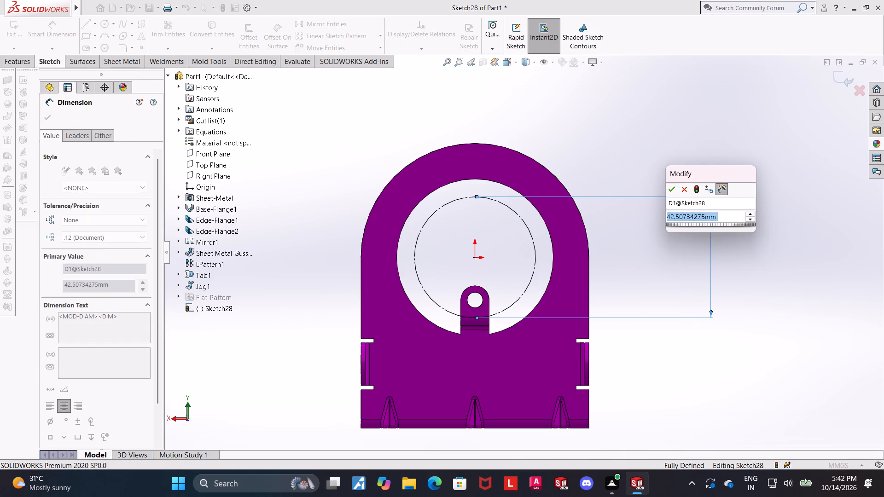
pyautogui.press('3')
pyautogui.press('0')
pyautogui.press('Delete')
pyautogui.press('Return')
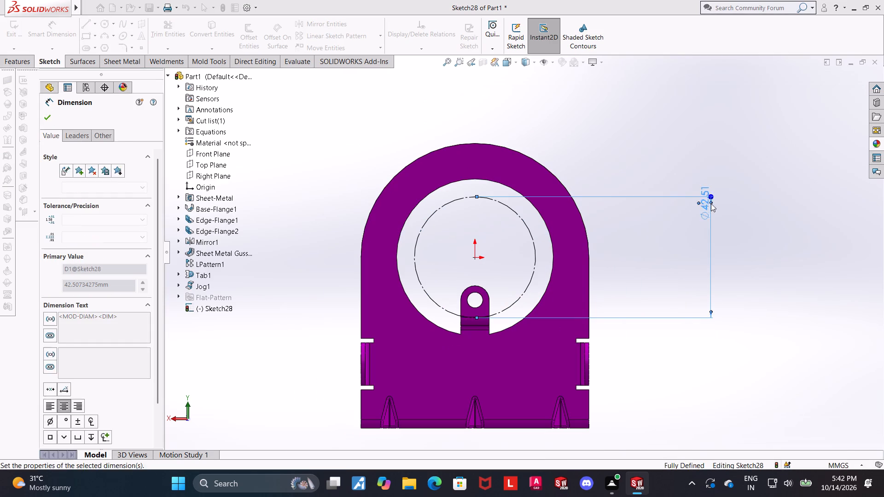
pyautogui.press('Escape')
# Sketch a circle about 5.4 mm in diameter centred on the construction circle's left quadrant point.
pyautogui.scroll(2, 642, 248)
pyautogui.scroll(-4, 465, 247)
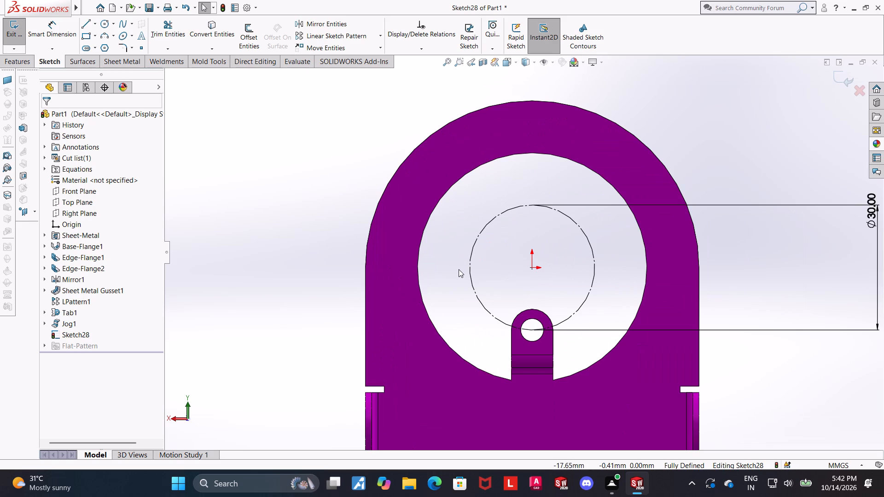
pyautogui.scroll(1, 679, 291)
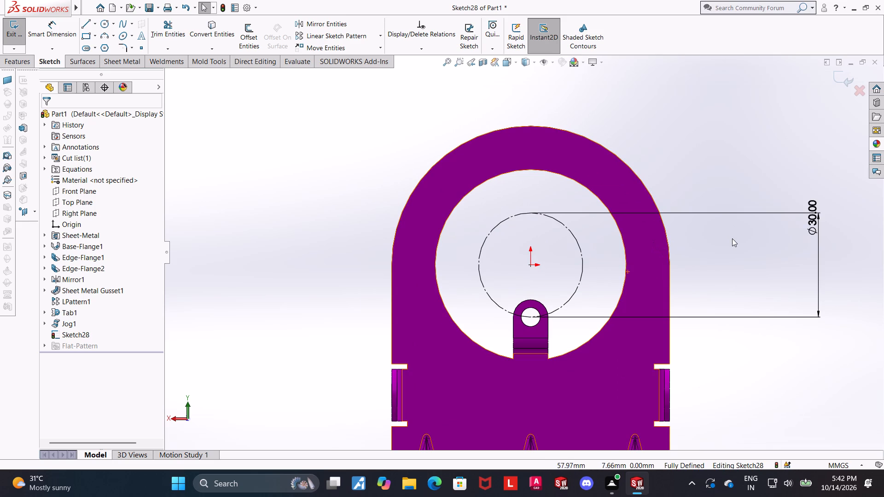
pyautogui.scroll(1, 776, 267)
pyautogui.scroll(-1, 776, 267)
pyautogui.scroll(-1, 410, 286)
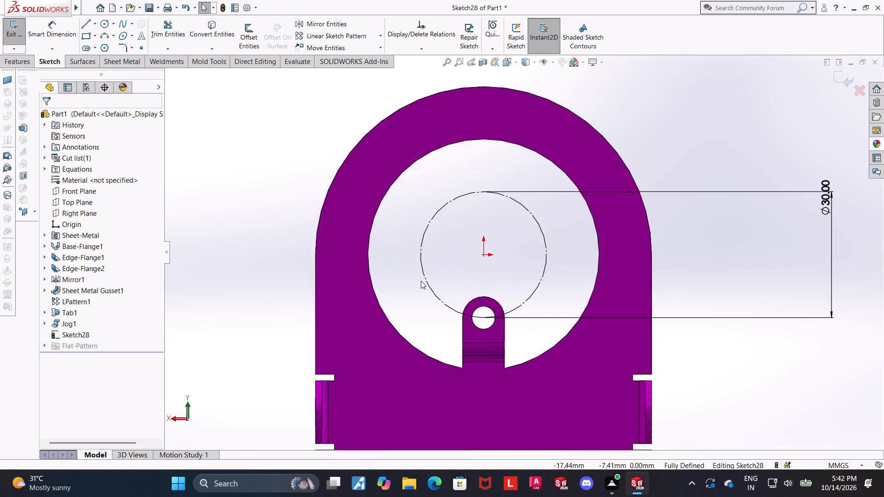
pyautogui.scroll(-1, 421, 281)
pyautogui.press('Escape')
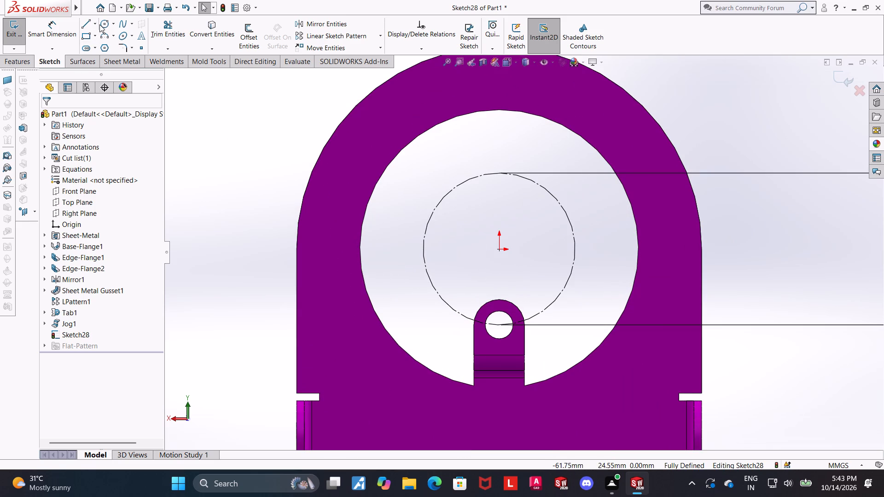
pyautogui.click(100, 24)
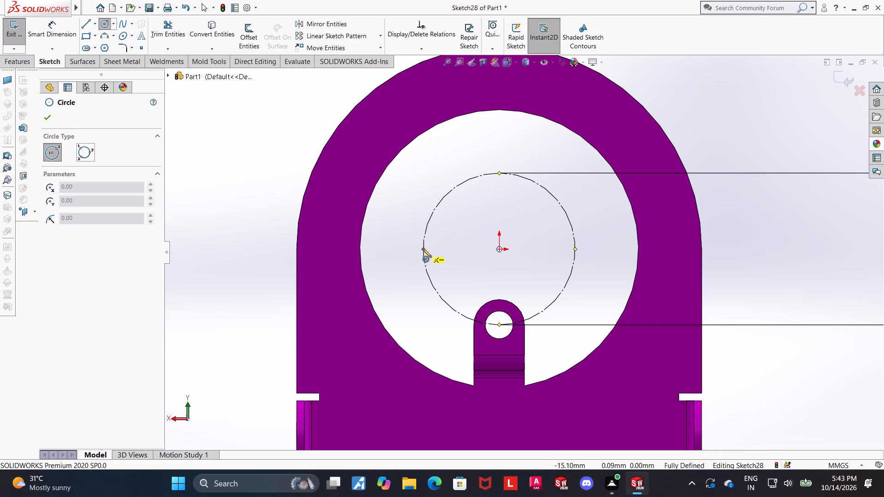
pyautogui.click(423, 248)
pyautogui.press('Escape')
pyautogui.click(105, 24)
pyautogui.click(423, 248)
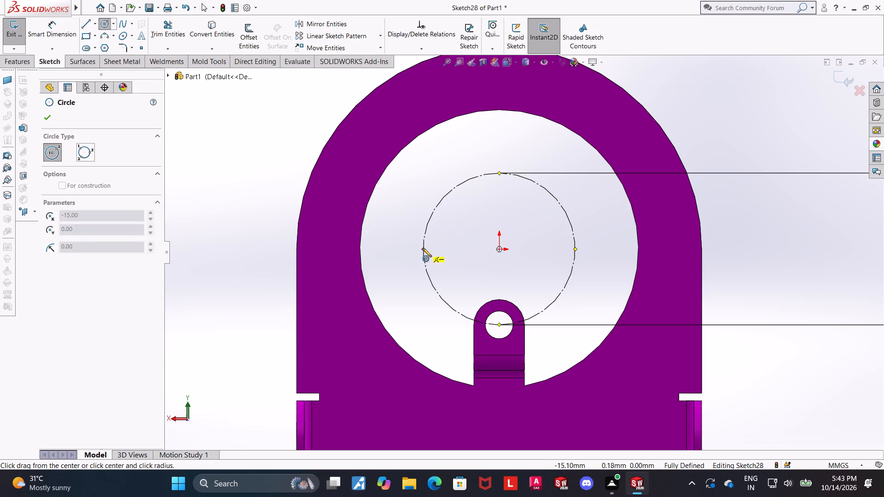
pyautogui.click(436, 246)
pyautogui.press('Escape')
# Sketch two more small circles centred on the construction circle's top and right quadrant points.
pyautogui.click(104, 25)
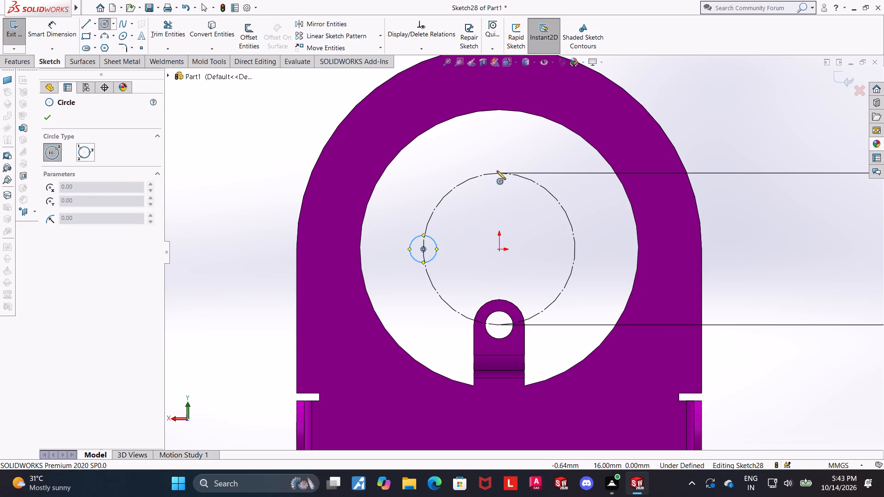
pyautogui.click(500, 174)
pyautogui.click(509, 164)
pyautogui.press('Escape')
pyautogui.click(102, 22)
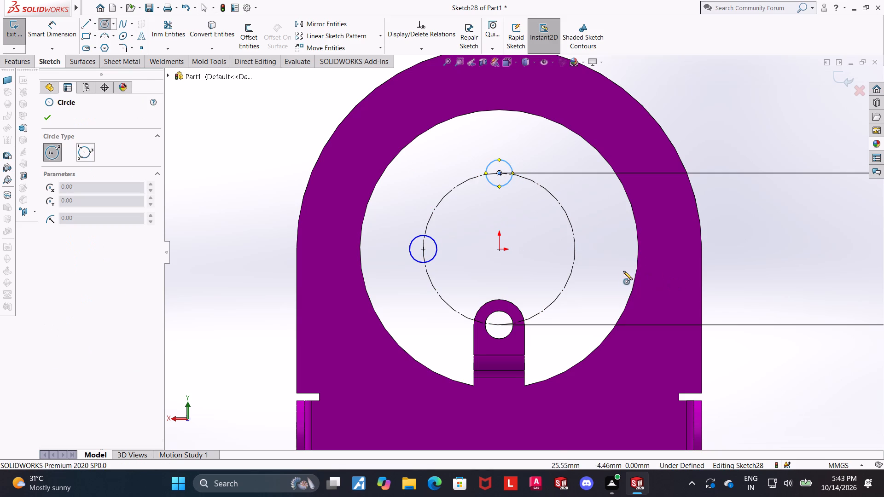
pyautogui.click(576, 249)
pyautogui.click(591, 253)
pyautogui.press('Escape')
pyautogui.press('Escape')
pyautogui.press('Escape')
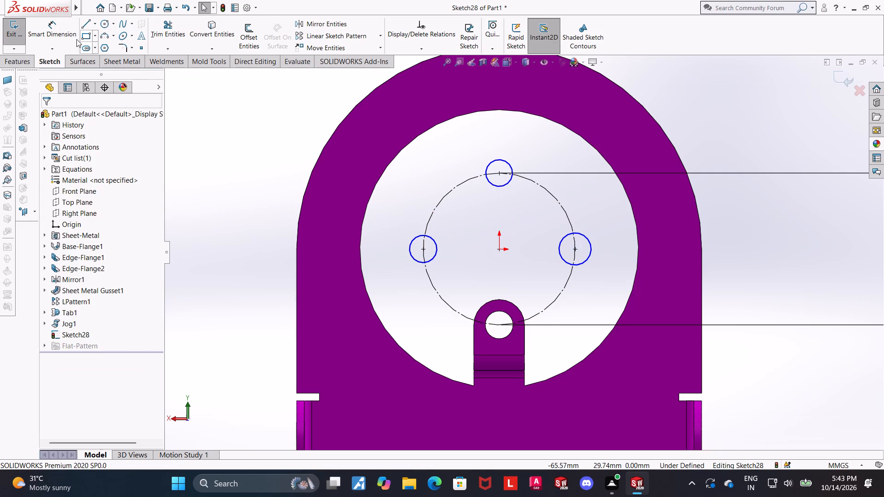
# Apply an Equal relation between the three small circles and the rounded end edge of the jogged tab.
pyautogui.keyDown('ctrl'); pyautogui.click(437, 244); pyautogui.keyUp('ctrl')
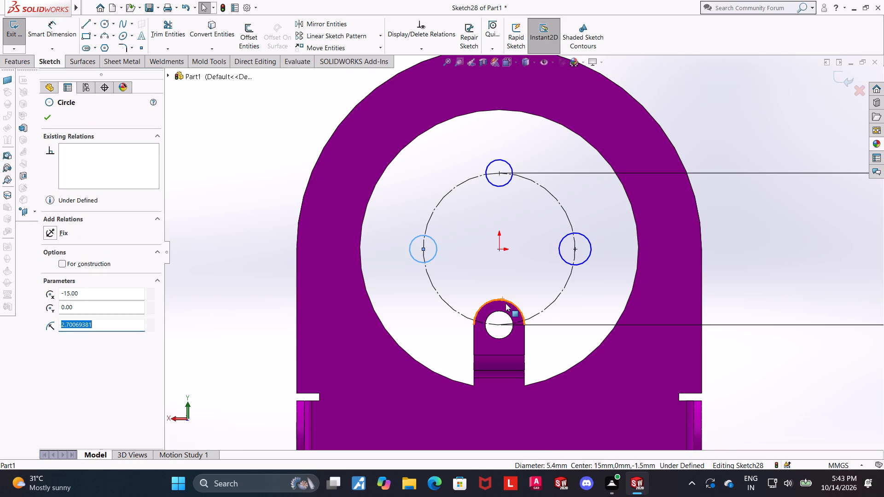
pyautogui.keyDown('ctrl'); pyautogui.click(502, 301); pyautogui.keyUp('ctrl')
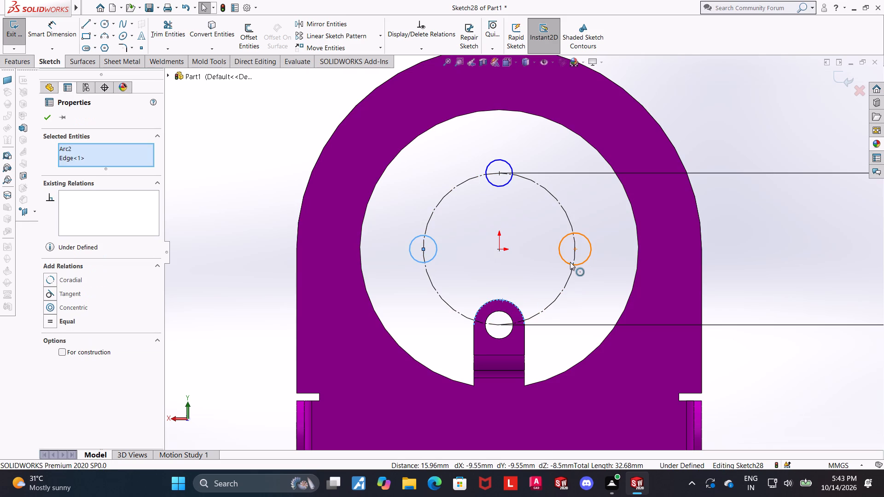
pyautogui.keyDown('ctrl'); pyautogui.click(568, 262); pyautogui.keyUp('ctrl')
pyautogui.keyDown('ctrl'); pyautogui.click(506, 185); pyautogui.keyUp('ctrl')
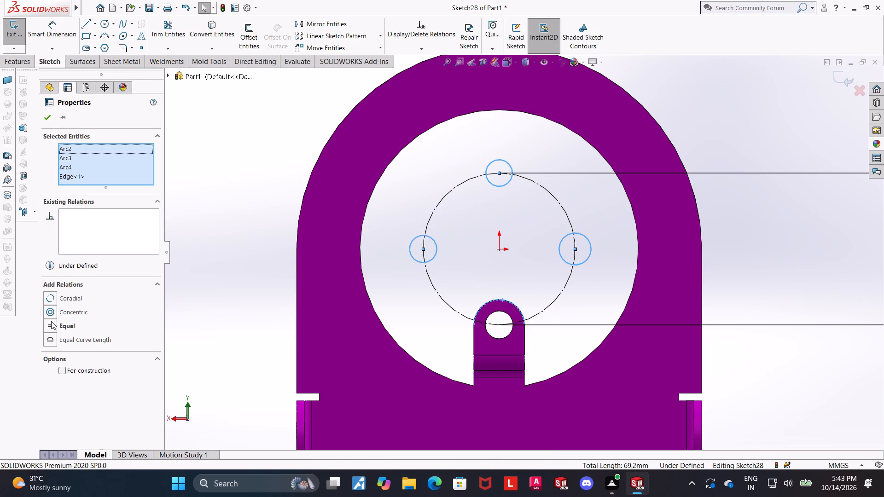
pyautogui.click(51, 321)
pyautogui.press('Escape')
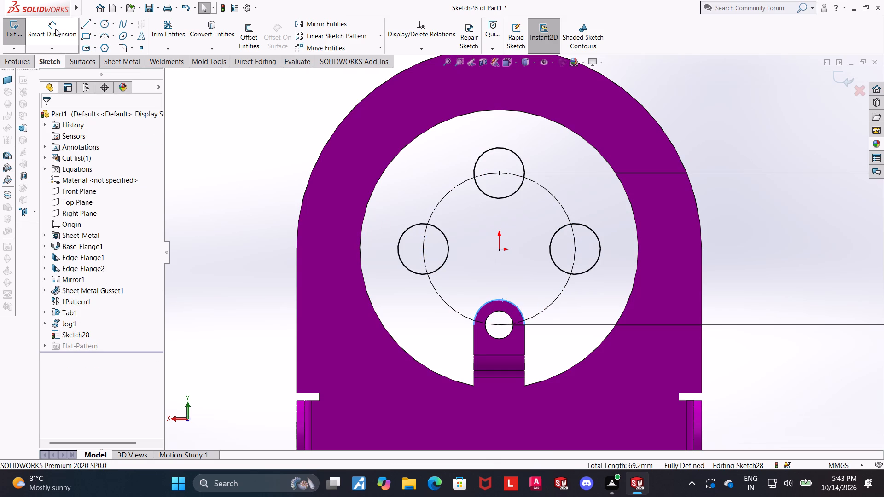
# Sketch a corner rectangle about 15.5 by 10 mm from the left circle's top point outward onto the plate.
pyautogui.click(89, 33)
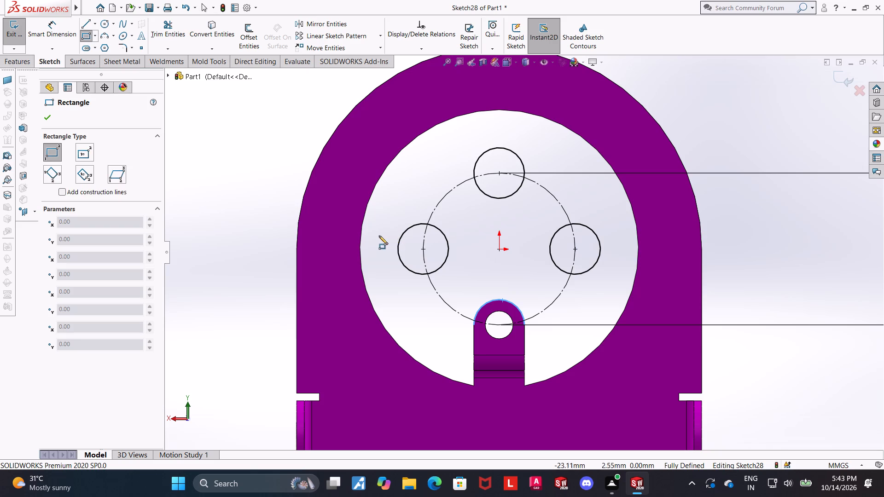
pyautogui.click(424, 223)
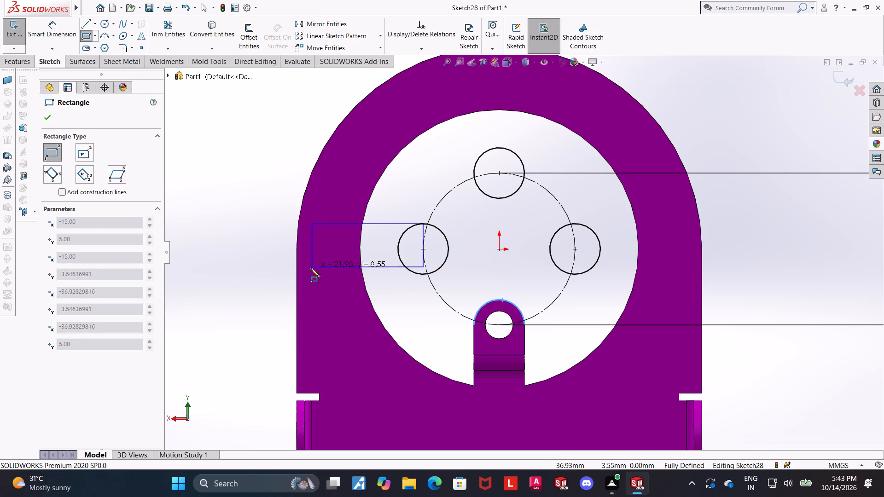
pyautogui.click(345, 275)
pyautogui.press('Escape')
pyautogui.press('Escape')
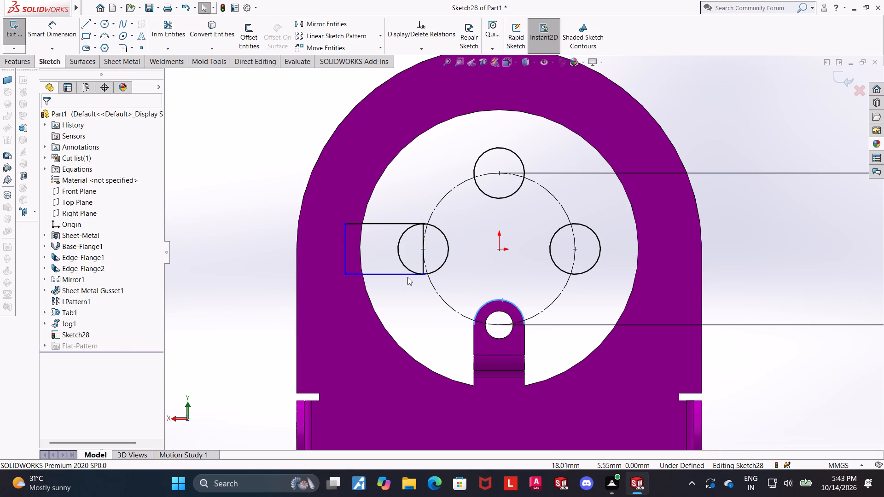
# Add a Tangent relation between the left small circle and the lower side of the left rectangle.
pyautogui.keyDown('ctrl'); pyautogui.click(406, 276); pyautogui.keyUp('ctrl')
pyautogui.keyDown('ctrl'); pyautogui.click(436, 270); pyautogui.keyUp('ctrl')
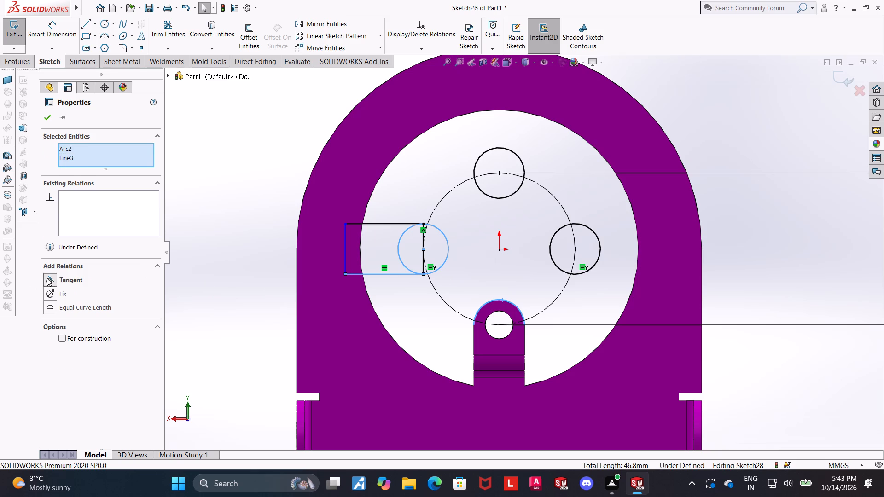
pyautogui.click(47, 278)
pyautogui.press('Escape')
# Trim the left rectangle's inner end line and the outer half of the circle to leave a round-ended tab outline.
pyautogui.click(166, 28)
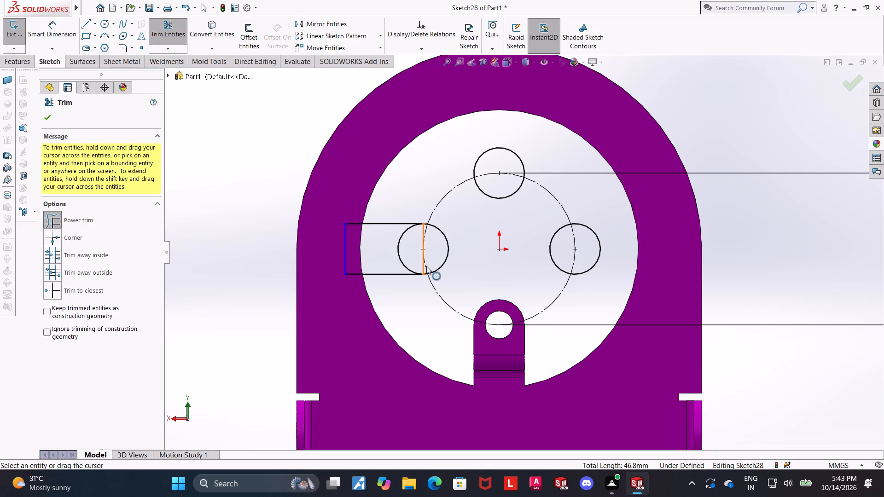
pyautogui.scroll(-8, 427, 258)
pyautogui.moveTo(460, 280); pyautogui.dragTo(430, 269)
pyautogui.moveTo(462, 96); pyautogui.dragTo(426, 104)
pyautogui.moveTo(366, 150); pyautogui.dragTo(306, 145)
pyautogui.scroll(2, 398, 218)
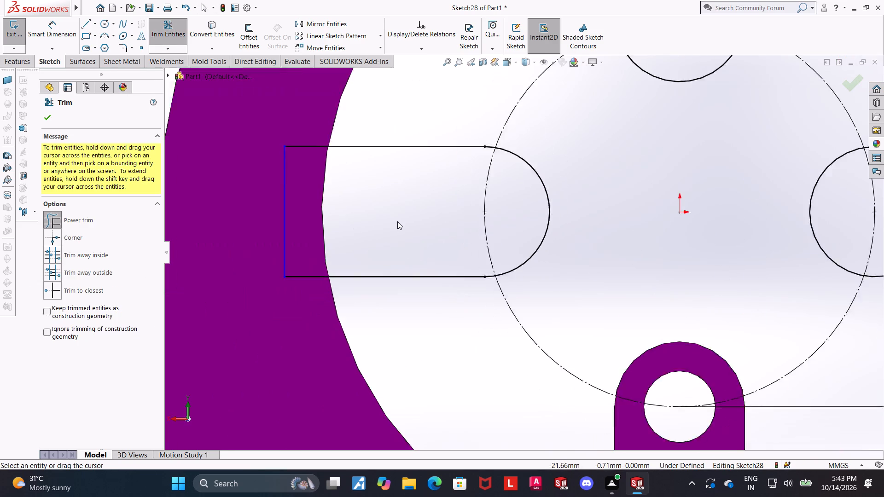
pyautogui.scroll(3, 397, 221)
pyautogui.scroll(4, 747, 207)
pyautogui.scroll(-2, 647, 206)
pyautogui.press('Escape')
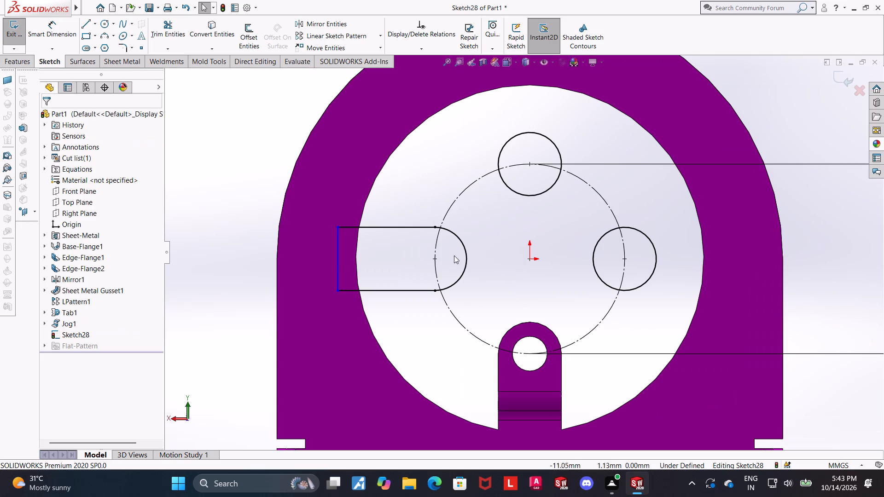
pyautogui.press('Escape')
# Apply a Vertical relation to the left tab arc's two endpoints and its centre point.
pyautogui.keyDown('ctrl'); pyautogui.click(435, 225); pyautogui.keyUp('ctrl')
pyautogui.keyDown('ctrl'); pyautogui.click(437, 261); pyautogui.keyUp('ctrl')
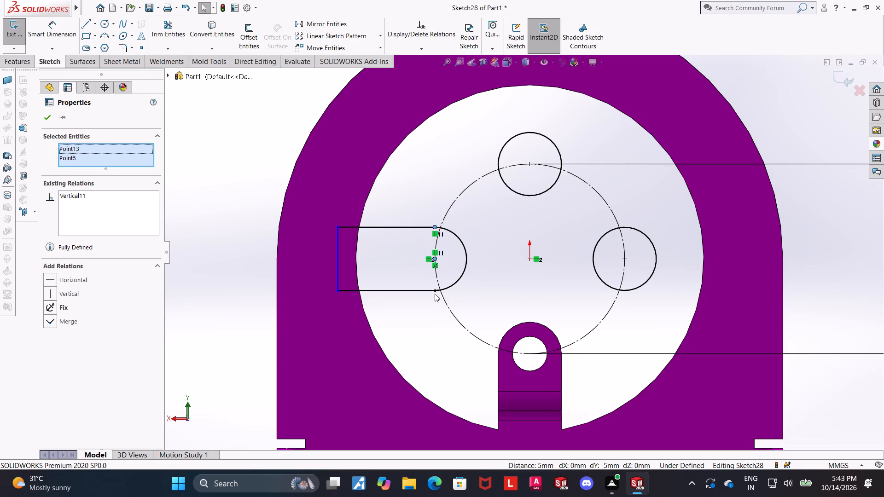
pyautogui.keyDown('ctrl'); pyautogui.click(435, 292); pyautogui.keyUp('ctrl')
pyautogui.click(55, 303)
pyautogui.press('Escape')
pyautogui.scroll(4, 552, 265)
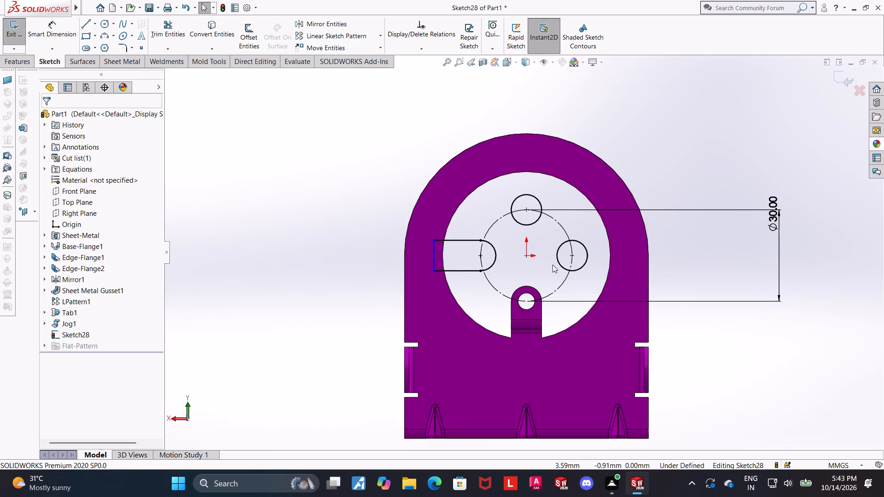
pyautogui.scroll(-2, 615, 230)
pyautogui.press('Escape')
pyautogui.press('Escape')
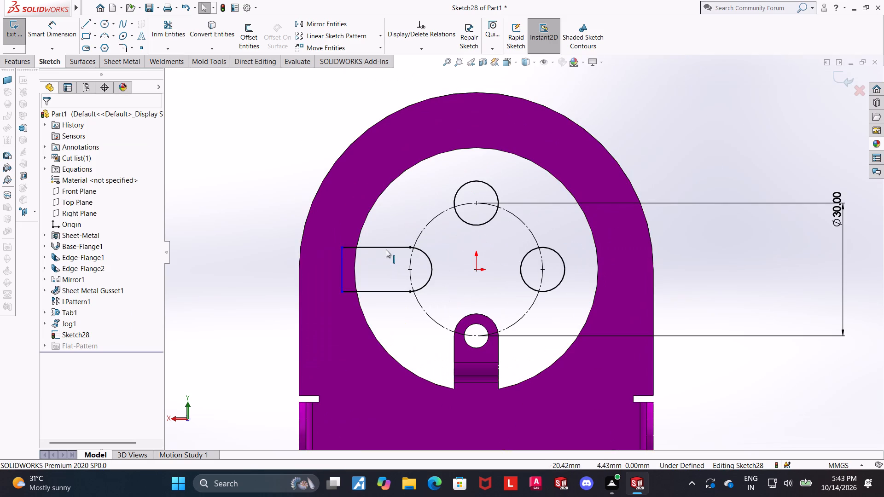
# Circular-pattern the left tab's three straight lines about the origin with 4 equally spaced instances over 360 degrees.
pyautogui.click(386, 247)
pyautogui.click(378, 292)
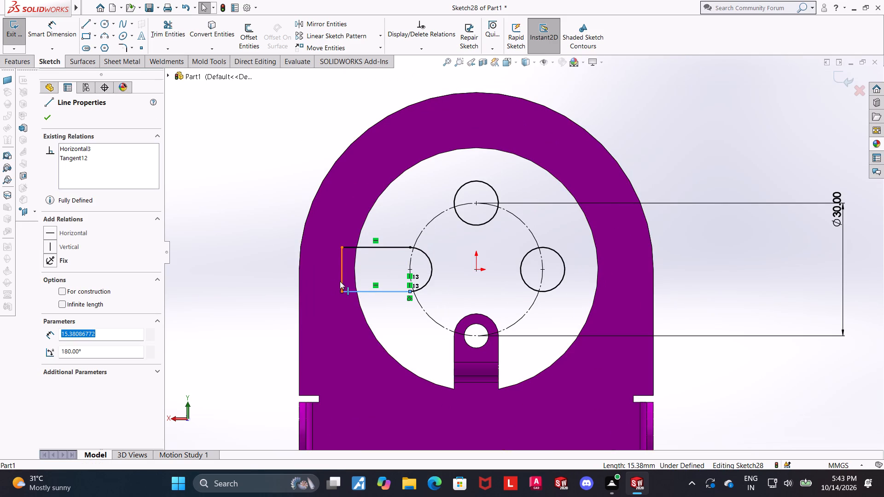
pyautogui.click(340, 281)
pyautogui.keyDown('ctrl'); pyautogui.click(359, 248); pyautogui.keyUp('ctrl')
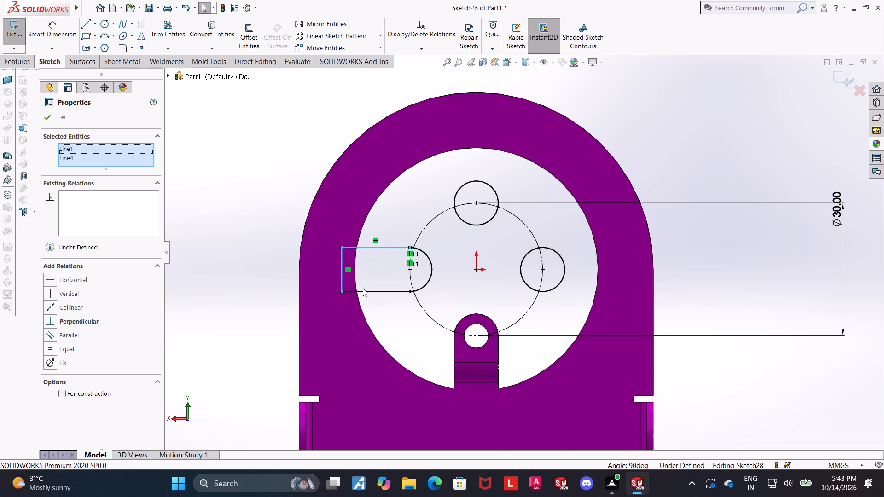
pyautogui.keyDown('ctrl'); pyautogui.click(363, 292); pyautogui.keyUp('ctrl')
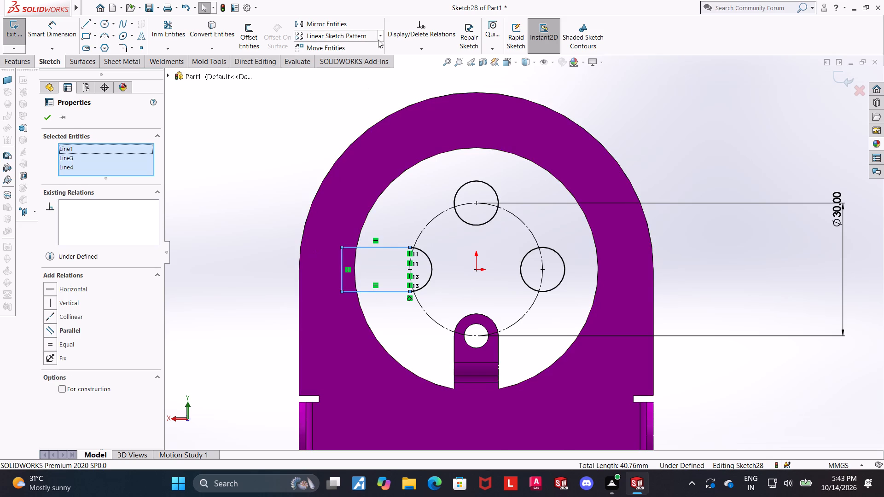
pyautogui.click(378, 40)
pyautogui.click(342, 58)
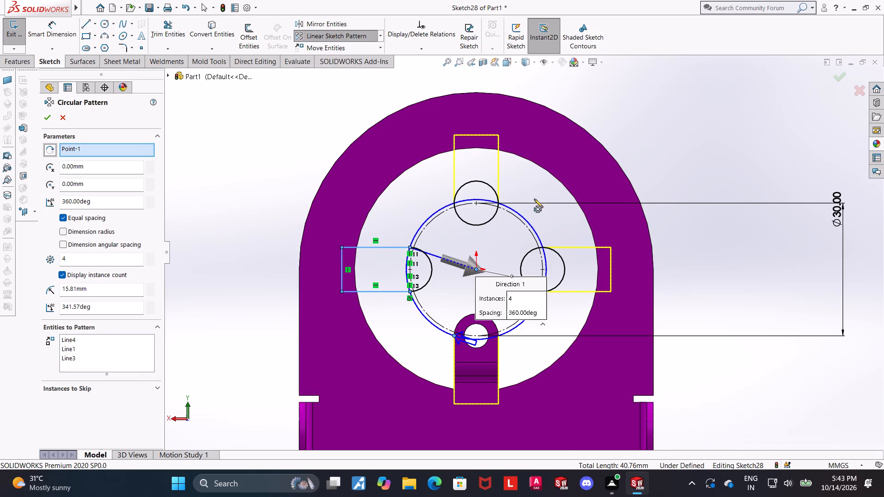
pyautogui.click(47, 116)
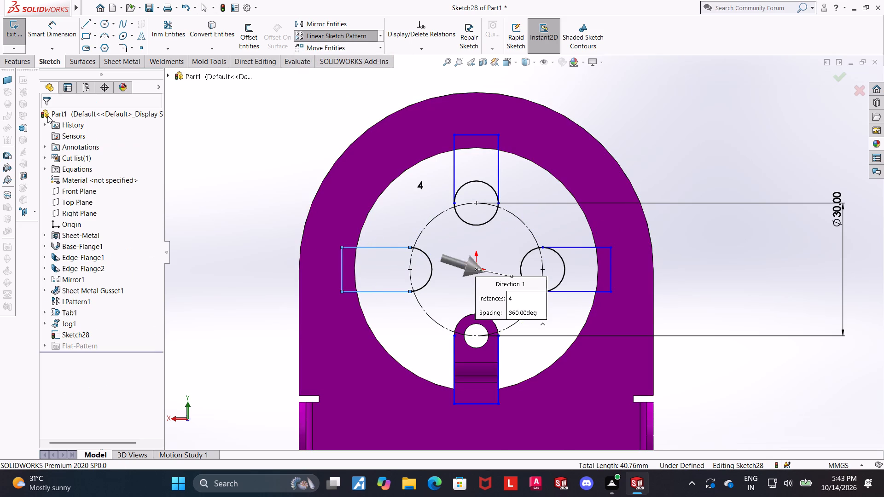
pyautogui.scroll(-2, 623, 222)
pyautogui.press('Escape')
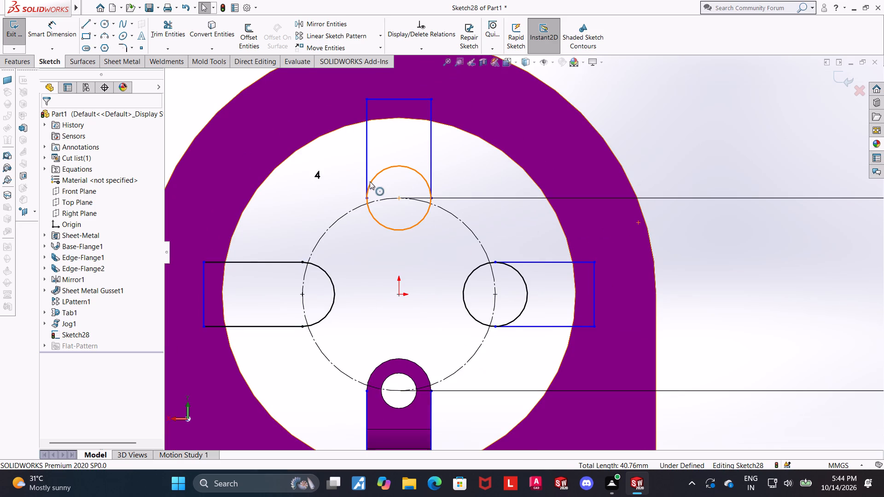
# Add a Tangent relation between the top small circle and the left side line of the upper tab outline.
pyautogui.keyDown('ctrl'); pyautogui.click(370, 181); pyautogui.keyUp('ctrl')
pyautogui.keyDown('ctrl'); pyautogui.click(366, 172); pyautogui.keyUp('ctrl')
pyautogui.click(49, 276)
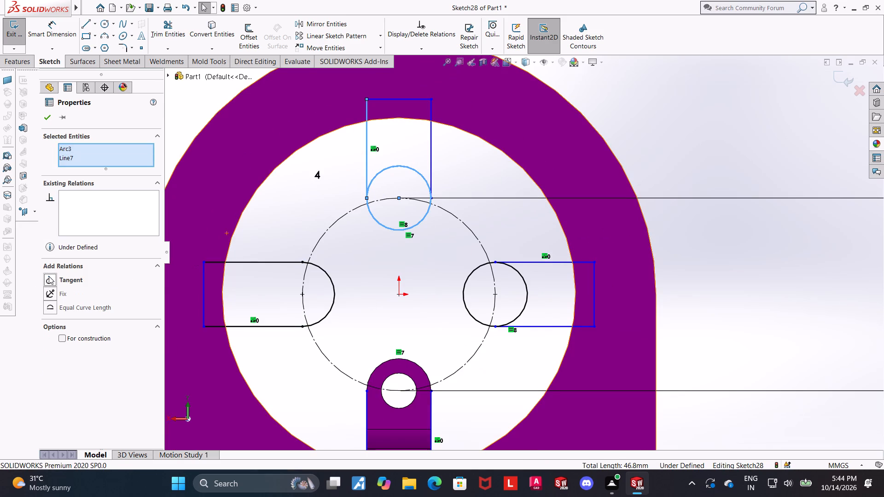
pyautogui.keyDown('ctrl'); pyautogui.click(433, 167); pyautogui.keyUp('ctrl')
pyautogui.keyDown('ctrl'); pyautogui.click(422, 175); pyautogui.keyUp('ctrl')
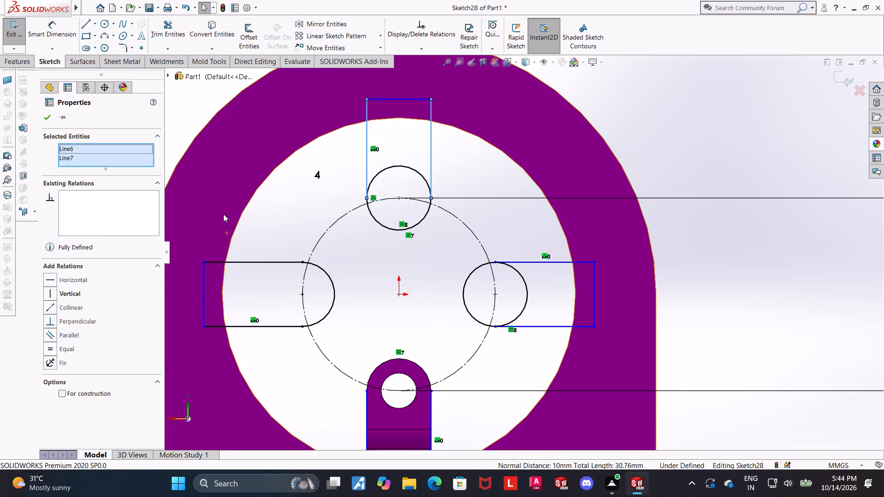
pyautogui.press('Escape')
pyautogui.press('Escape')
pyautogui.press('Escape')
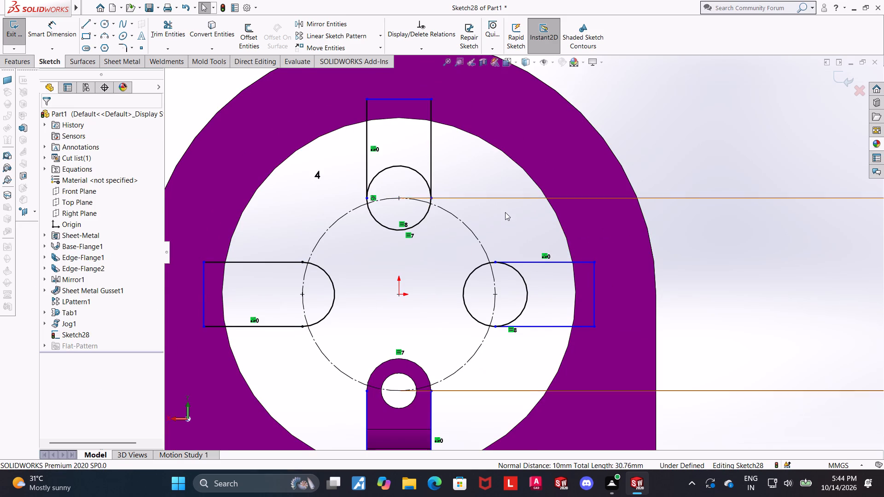
# Make the right small circle tangent to both the upper and lower side lines of the right tab outline.
pyautogui.keyDown('ctrl'); pyautogui.click(512, 261); pyautogui.keyUp('ctrl')
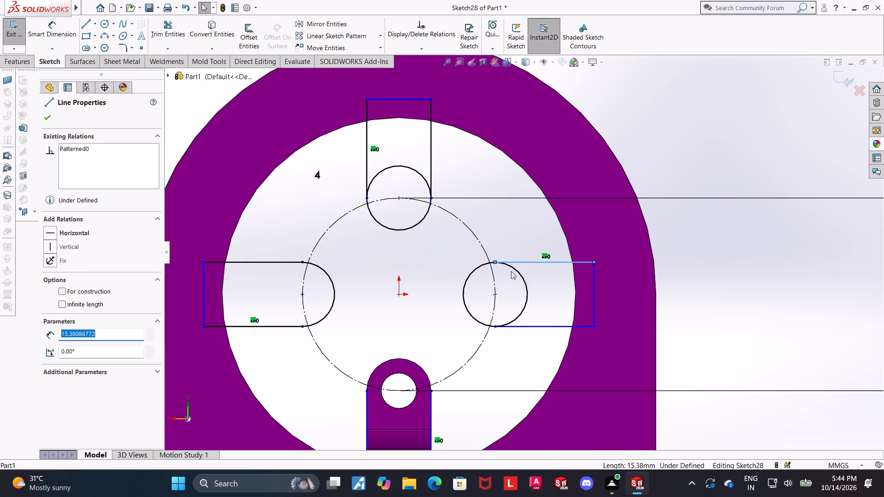
pyautogui.keyDown('ctrl'); pyautogui.click(514, 271); pyautogui.keyUp('ctrl')
pyautogui.click(48, 280)
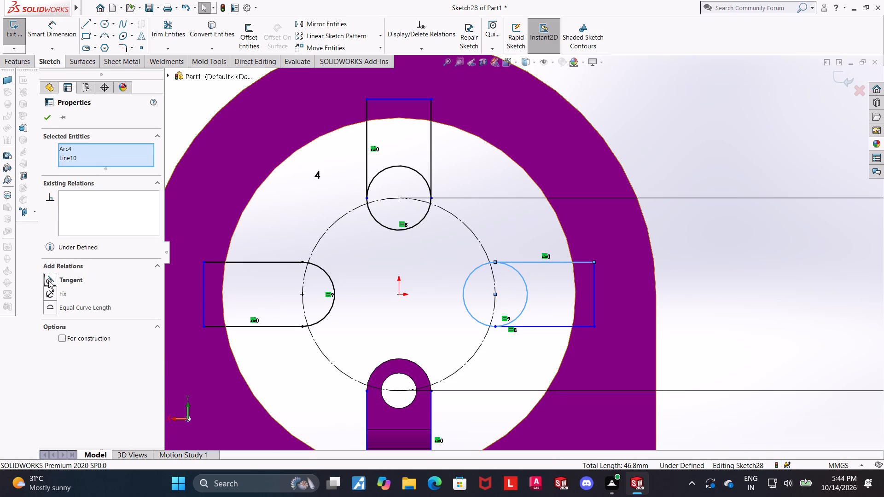
pyautogui.press('Escape')
pyautogui.press('Escape')
pyautogui.click(541, 326)
pyautogui.keyDown('ctrl'); pyautogui.click(526, 309); pyautogui.keyUp('ctrl')
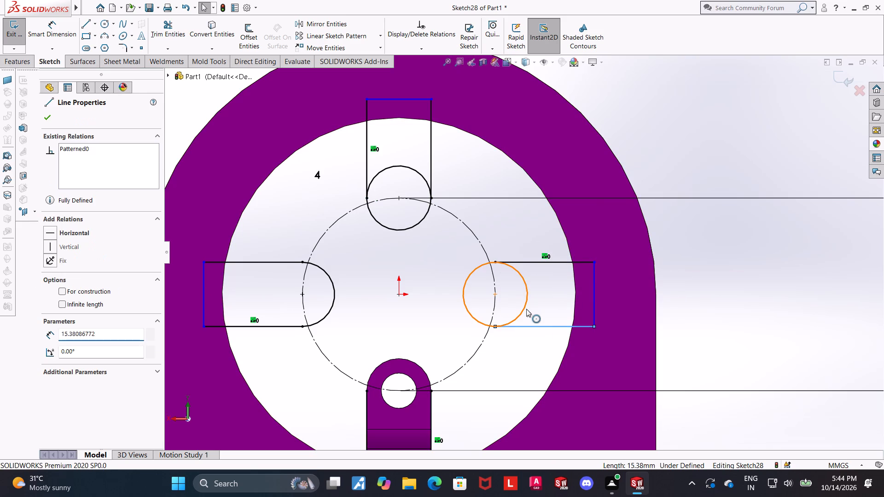
pyautogui.click(54, 283)
pyautogui.press('Escape')
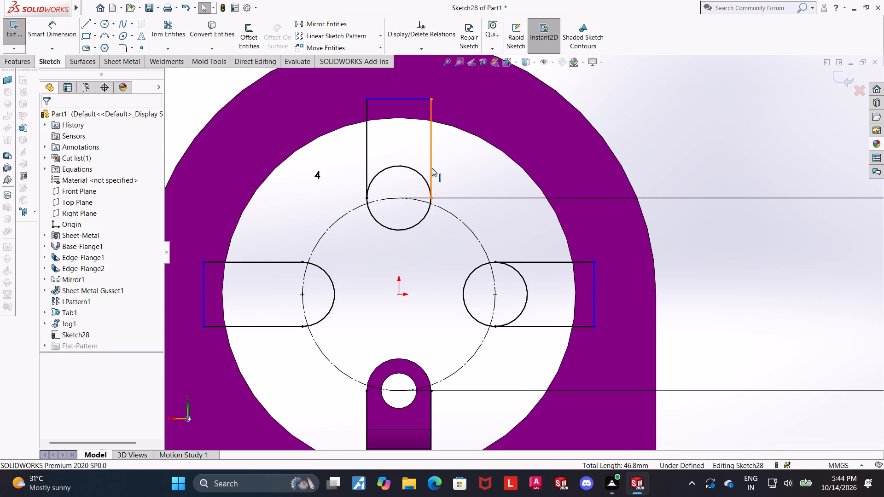
# Add a Tangent relation between the top small circle and the right side line of the upper tab outline.
pyautogui.click(432, 168)
pyautogui.keyDown('ctrl'); pyautogui.click(421, 221); pyautogui.keyUp('ctrl')
pyautogui.click(52, 279)
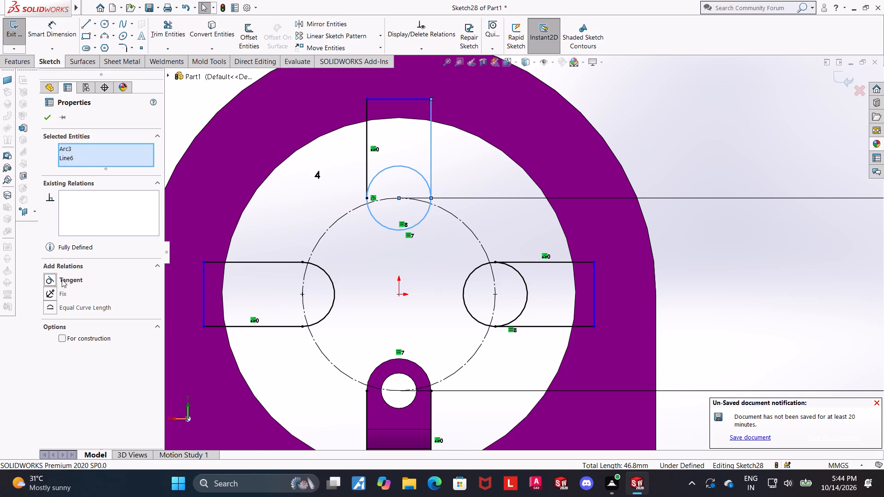
pyautogui.press('Escape')
pyautogui.scroll(2, 460, 290)
pyautogui.press('Escape')
pyautogui.scroll(-1, 514, 201)
pyautogui.press('Escape')
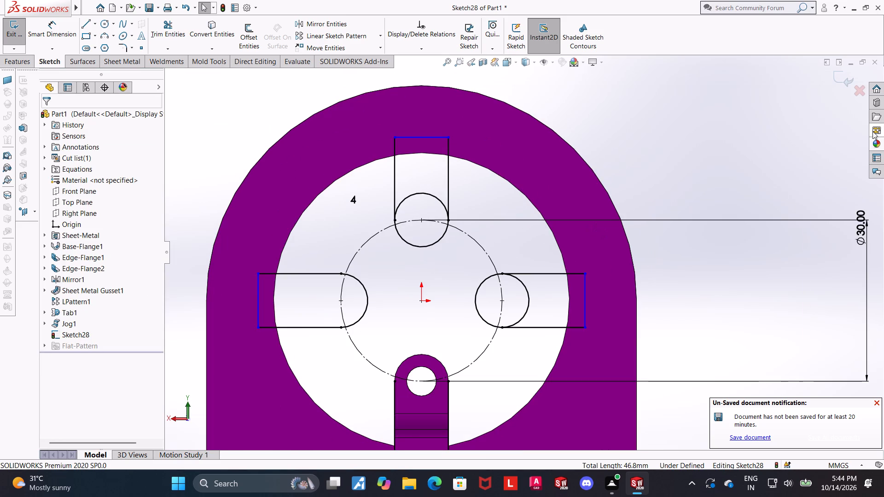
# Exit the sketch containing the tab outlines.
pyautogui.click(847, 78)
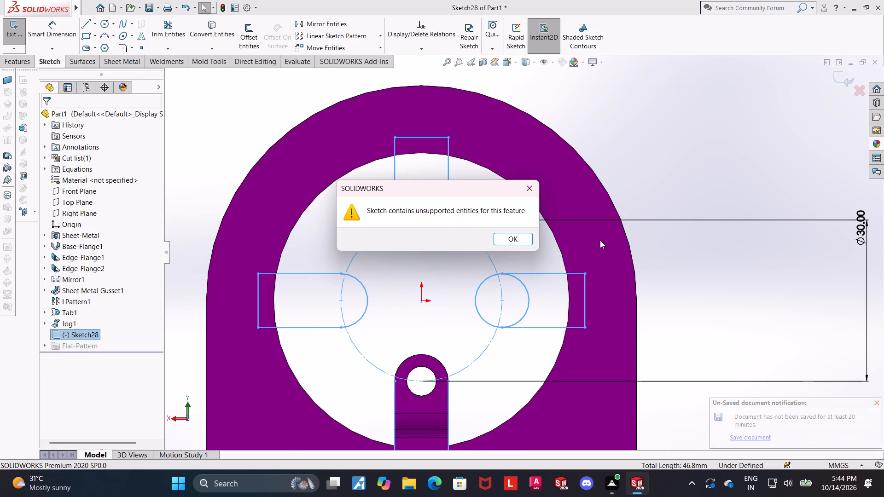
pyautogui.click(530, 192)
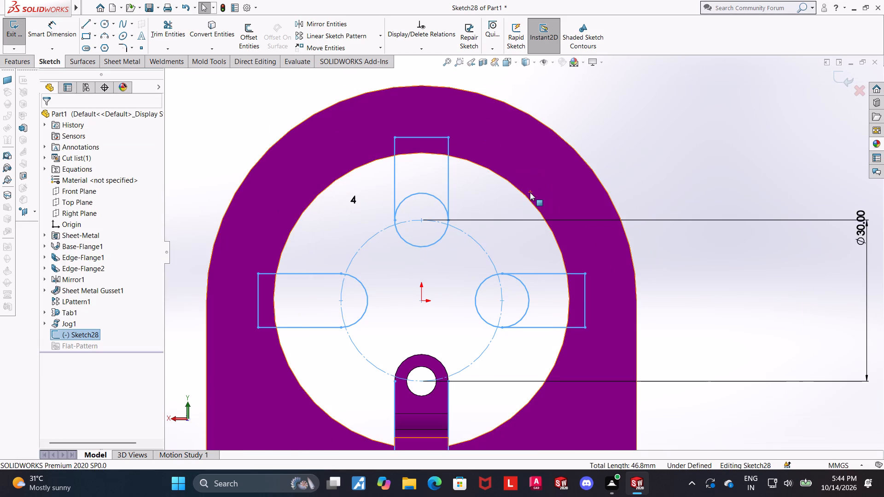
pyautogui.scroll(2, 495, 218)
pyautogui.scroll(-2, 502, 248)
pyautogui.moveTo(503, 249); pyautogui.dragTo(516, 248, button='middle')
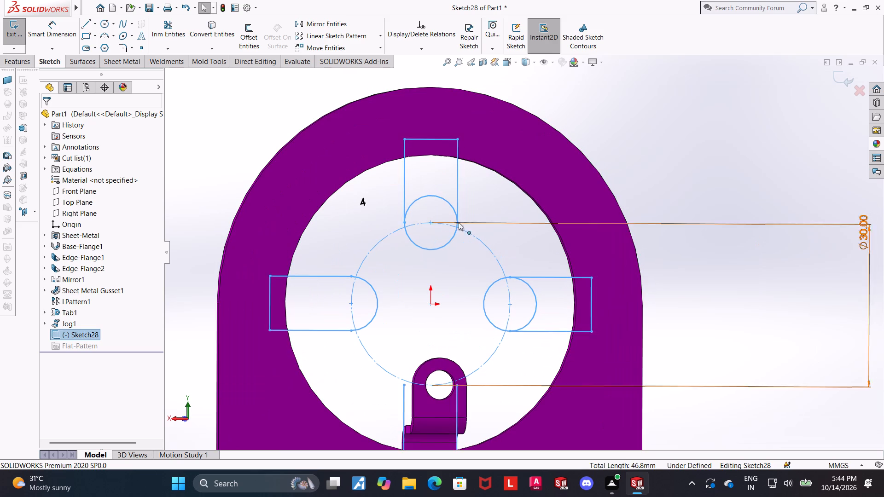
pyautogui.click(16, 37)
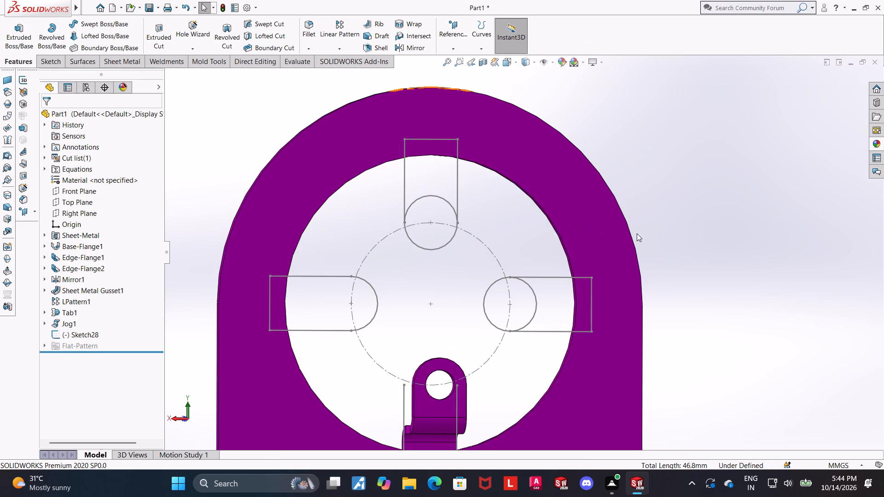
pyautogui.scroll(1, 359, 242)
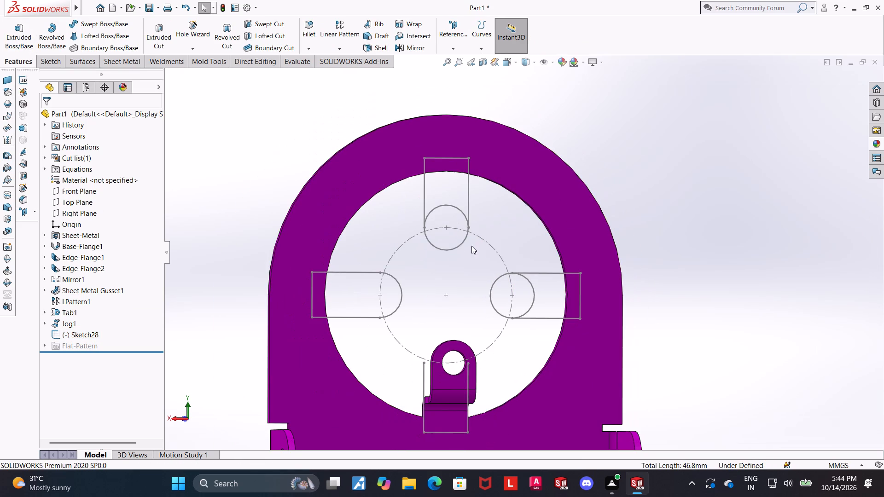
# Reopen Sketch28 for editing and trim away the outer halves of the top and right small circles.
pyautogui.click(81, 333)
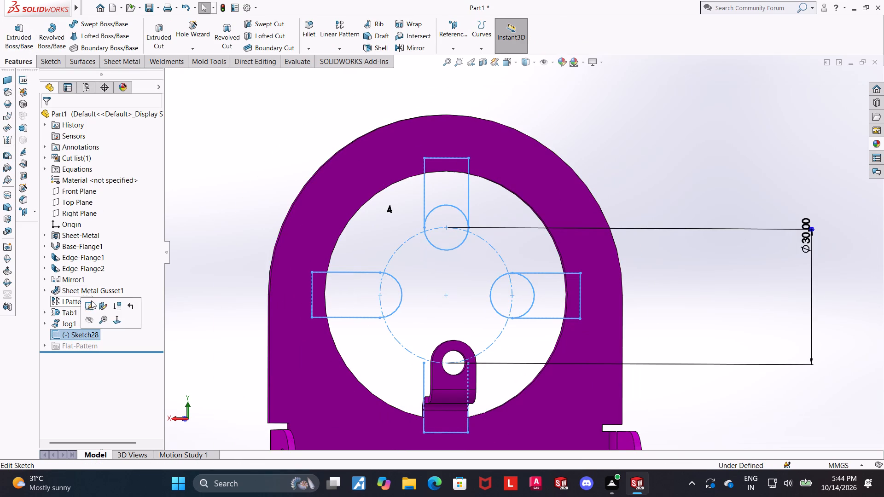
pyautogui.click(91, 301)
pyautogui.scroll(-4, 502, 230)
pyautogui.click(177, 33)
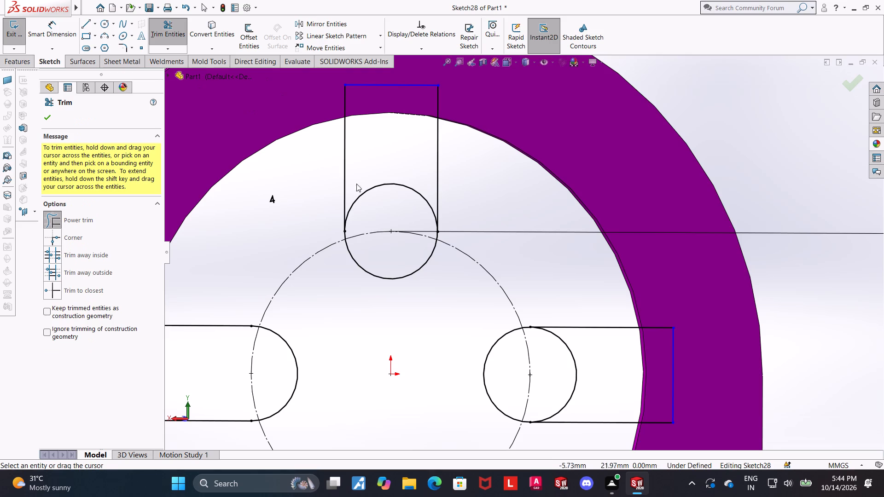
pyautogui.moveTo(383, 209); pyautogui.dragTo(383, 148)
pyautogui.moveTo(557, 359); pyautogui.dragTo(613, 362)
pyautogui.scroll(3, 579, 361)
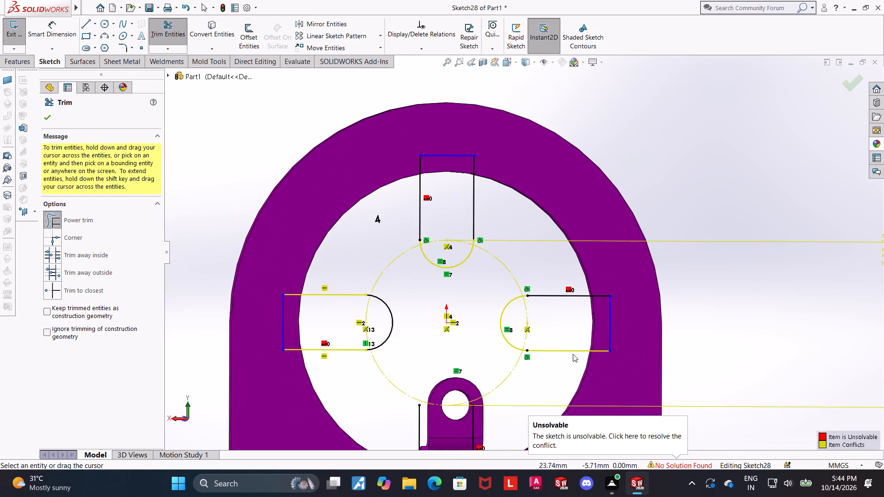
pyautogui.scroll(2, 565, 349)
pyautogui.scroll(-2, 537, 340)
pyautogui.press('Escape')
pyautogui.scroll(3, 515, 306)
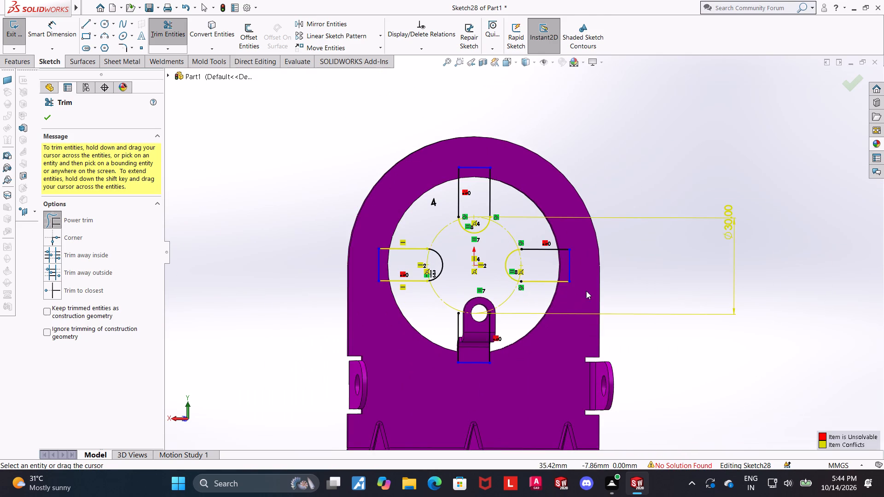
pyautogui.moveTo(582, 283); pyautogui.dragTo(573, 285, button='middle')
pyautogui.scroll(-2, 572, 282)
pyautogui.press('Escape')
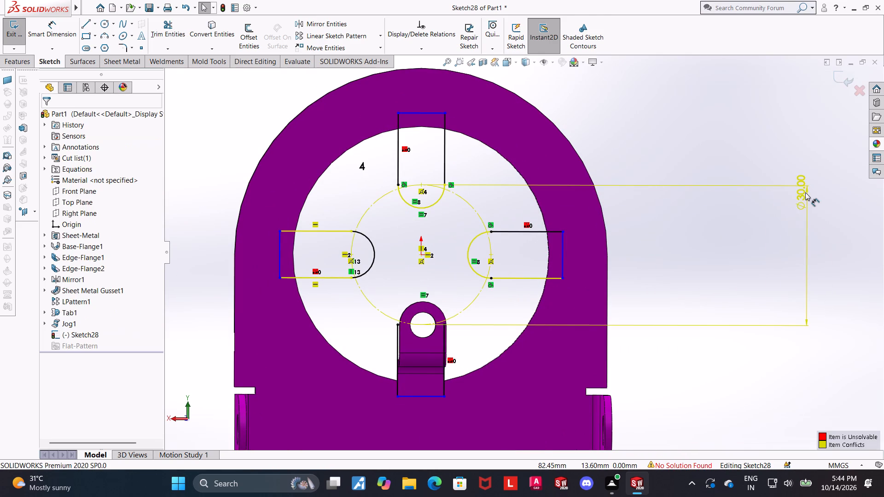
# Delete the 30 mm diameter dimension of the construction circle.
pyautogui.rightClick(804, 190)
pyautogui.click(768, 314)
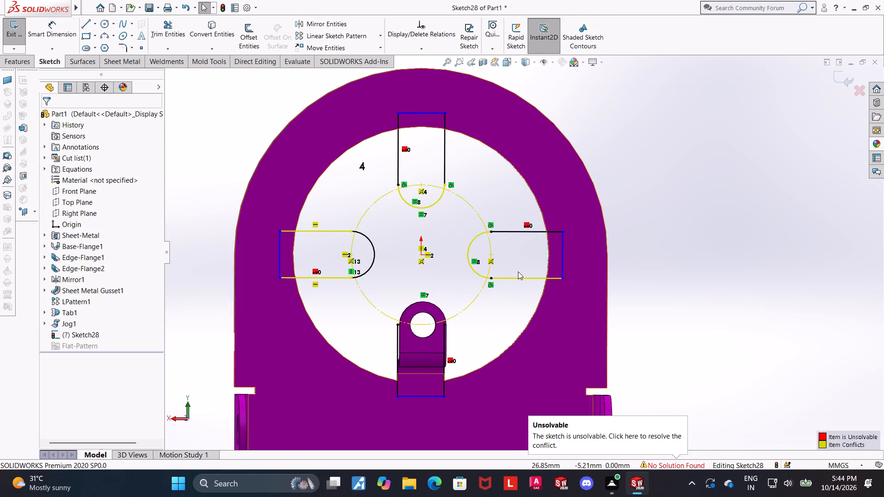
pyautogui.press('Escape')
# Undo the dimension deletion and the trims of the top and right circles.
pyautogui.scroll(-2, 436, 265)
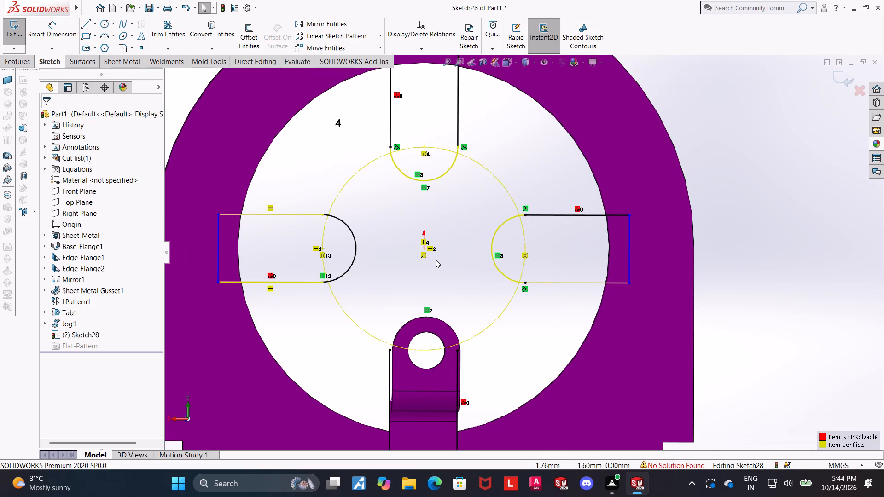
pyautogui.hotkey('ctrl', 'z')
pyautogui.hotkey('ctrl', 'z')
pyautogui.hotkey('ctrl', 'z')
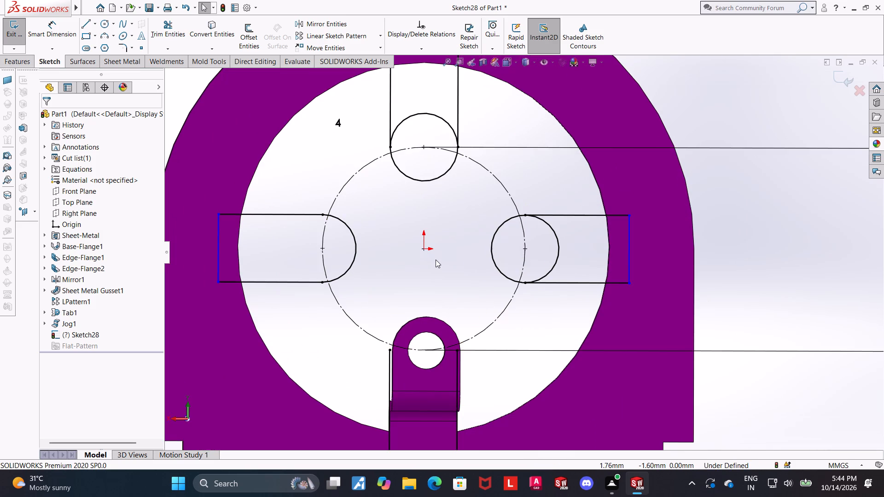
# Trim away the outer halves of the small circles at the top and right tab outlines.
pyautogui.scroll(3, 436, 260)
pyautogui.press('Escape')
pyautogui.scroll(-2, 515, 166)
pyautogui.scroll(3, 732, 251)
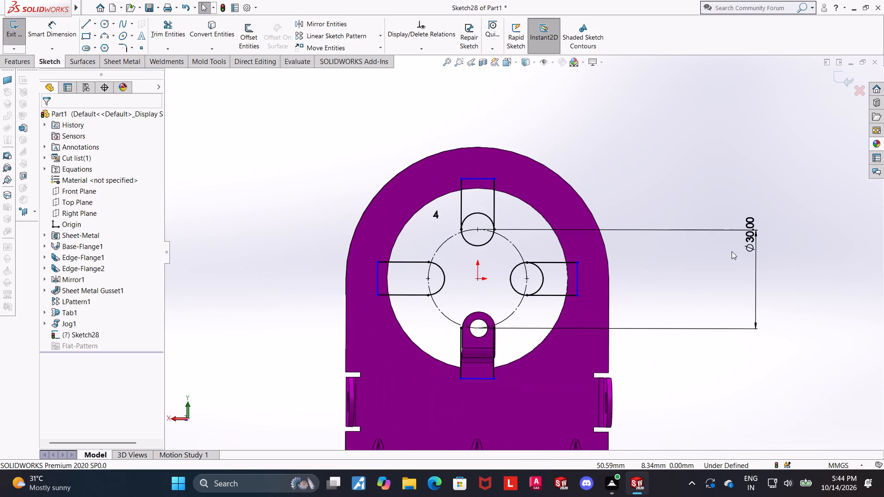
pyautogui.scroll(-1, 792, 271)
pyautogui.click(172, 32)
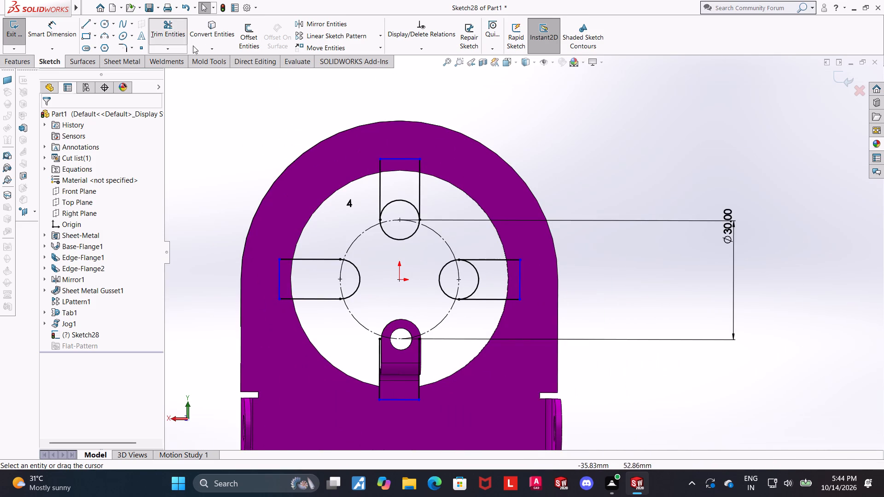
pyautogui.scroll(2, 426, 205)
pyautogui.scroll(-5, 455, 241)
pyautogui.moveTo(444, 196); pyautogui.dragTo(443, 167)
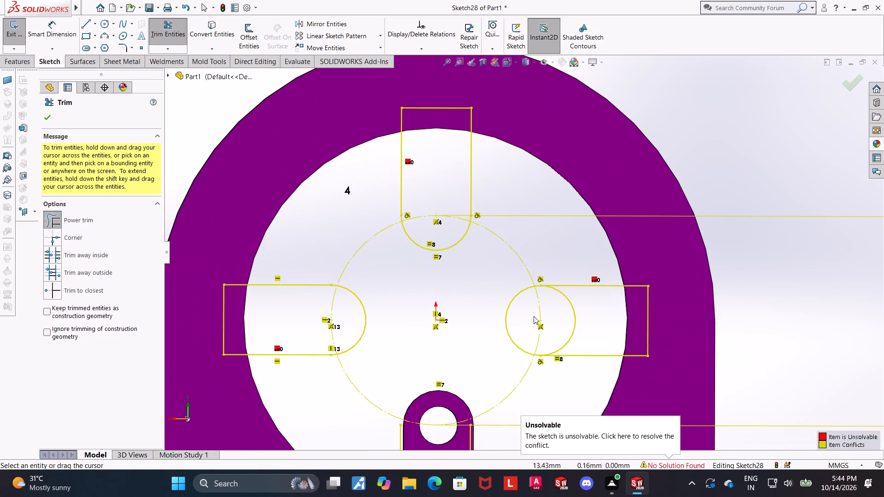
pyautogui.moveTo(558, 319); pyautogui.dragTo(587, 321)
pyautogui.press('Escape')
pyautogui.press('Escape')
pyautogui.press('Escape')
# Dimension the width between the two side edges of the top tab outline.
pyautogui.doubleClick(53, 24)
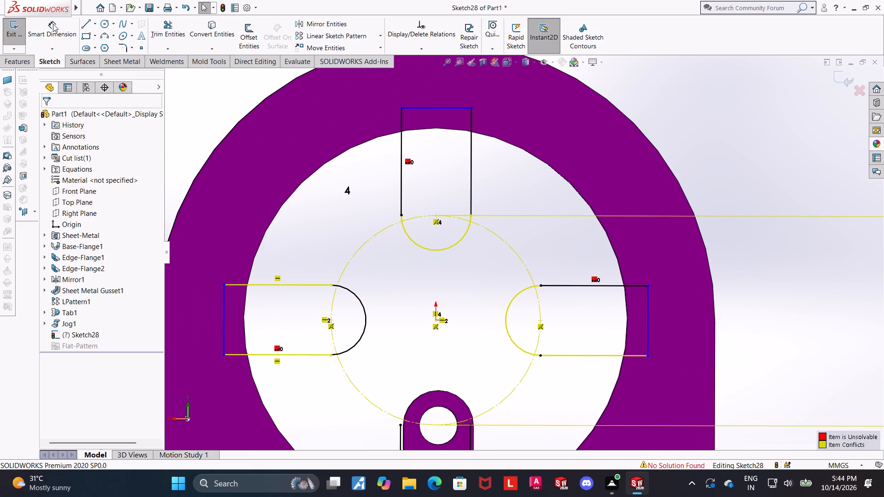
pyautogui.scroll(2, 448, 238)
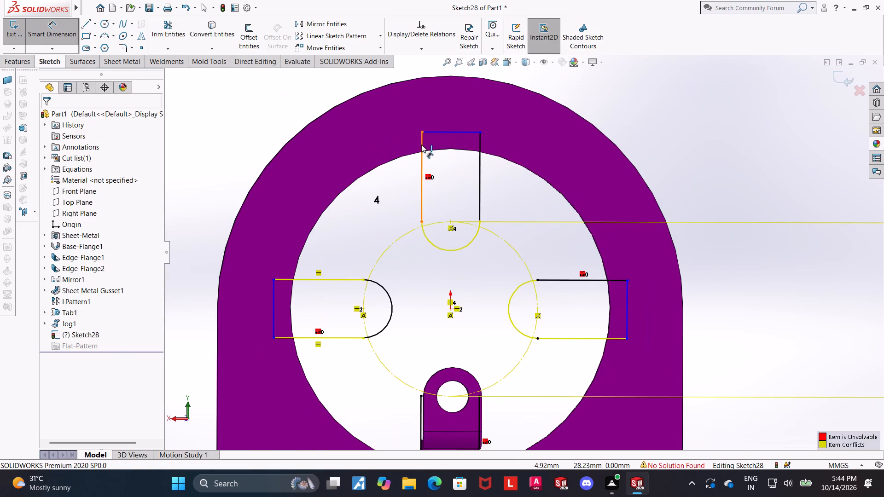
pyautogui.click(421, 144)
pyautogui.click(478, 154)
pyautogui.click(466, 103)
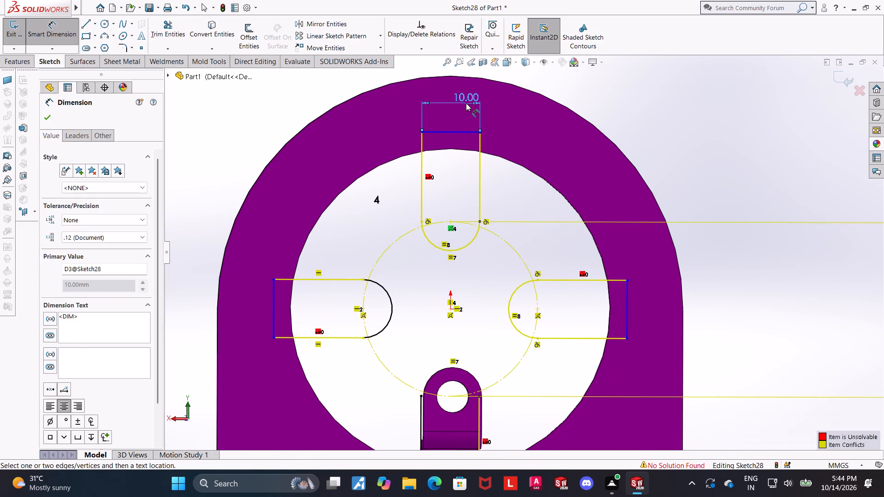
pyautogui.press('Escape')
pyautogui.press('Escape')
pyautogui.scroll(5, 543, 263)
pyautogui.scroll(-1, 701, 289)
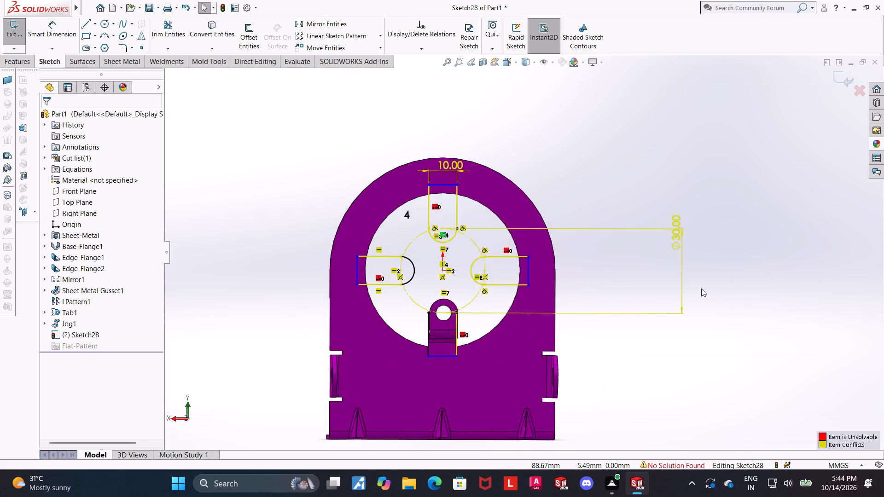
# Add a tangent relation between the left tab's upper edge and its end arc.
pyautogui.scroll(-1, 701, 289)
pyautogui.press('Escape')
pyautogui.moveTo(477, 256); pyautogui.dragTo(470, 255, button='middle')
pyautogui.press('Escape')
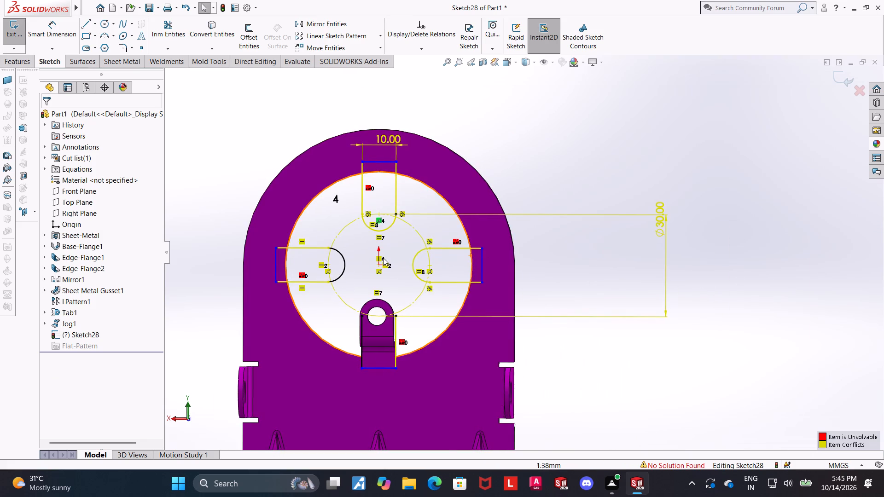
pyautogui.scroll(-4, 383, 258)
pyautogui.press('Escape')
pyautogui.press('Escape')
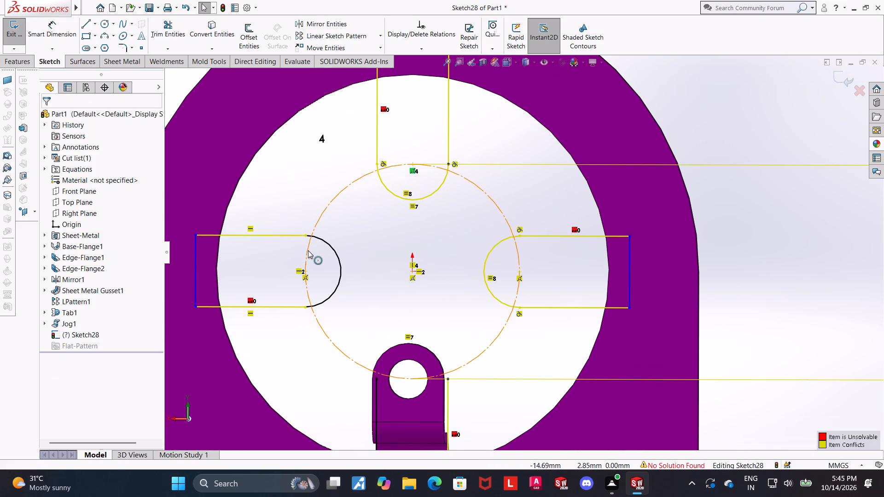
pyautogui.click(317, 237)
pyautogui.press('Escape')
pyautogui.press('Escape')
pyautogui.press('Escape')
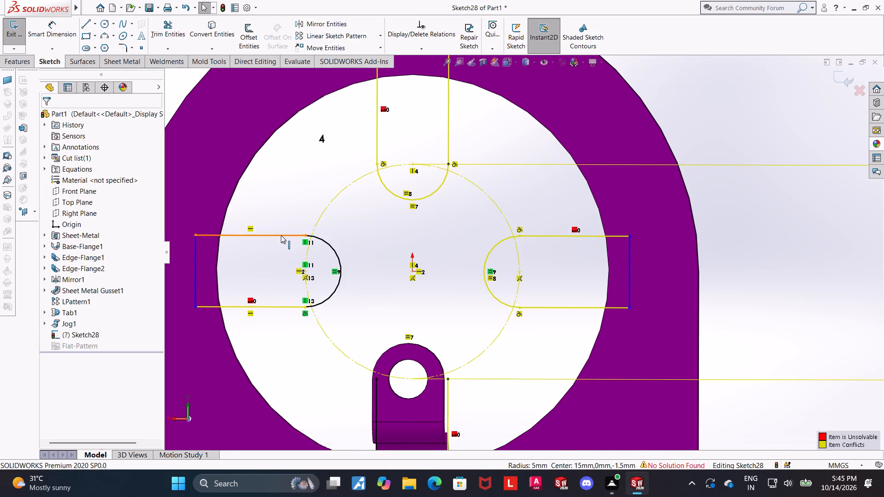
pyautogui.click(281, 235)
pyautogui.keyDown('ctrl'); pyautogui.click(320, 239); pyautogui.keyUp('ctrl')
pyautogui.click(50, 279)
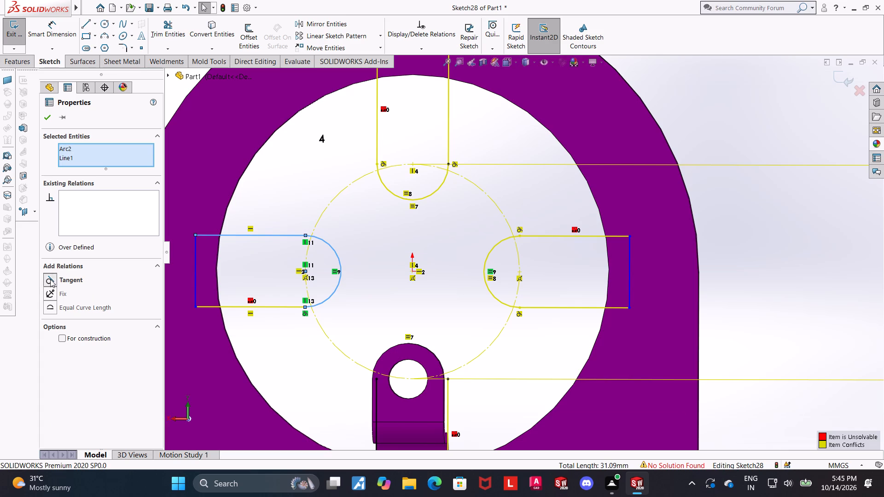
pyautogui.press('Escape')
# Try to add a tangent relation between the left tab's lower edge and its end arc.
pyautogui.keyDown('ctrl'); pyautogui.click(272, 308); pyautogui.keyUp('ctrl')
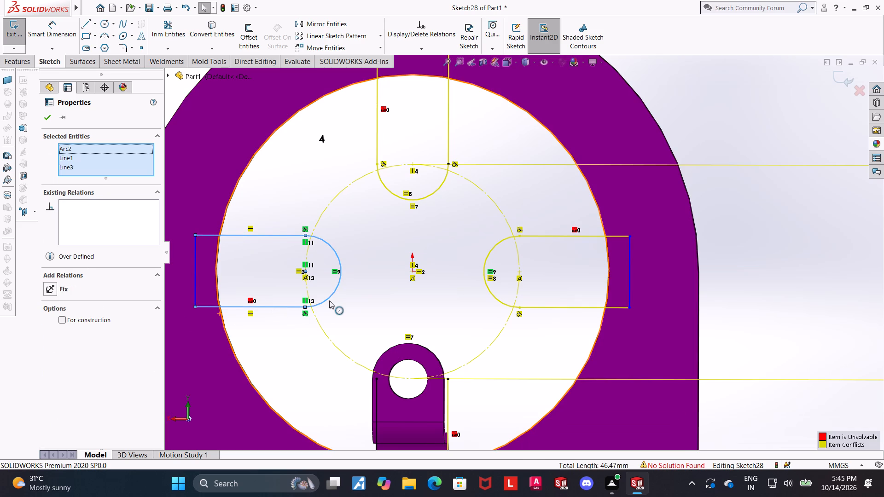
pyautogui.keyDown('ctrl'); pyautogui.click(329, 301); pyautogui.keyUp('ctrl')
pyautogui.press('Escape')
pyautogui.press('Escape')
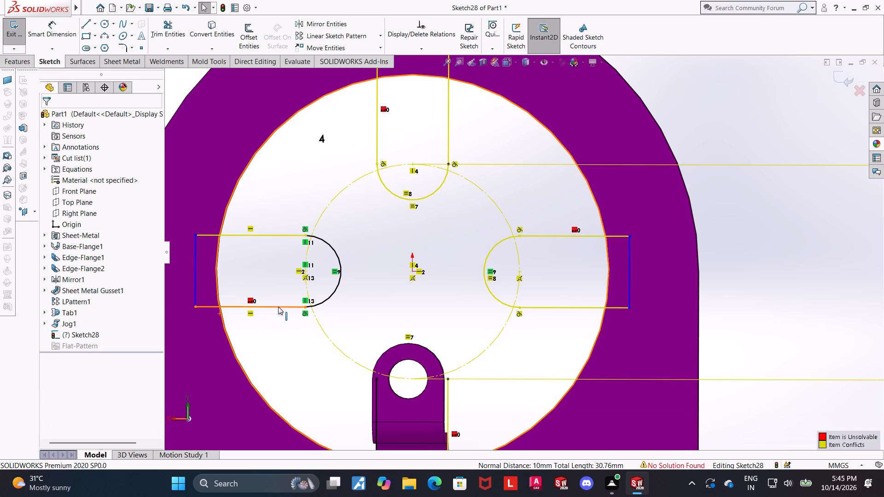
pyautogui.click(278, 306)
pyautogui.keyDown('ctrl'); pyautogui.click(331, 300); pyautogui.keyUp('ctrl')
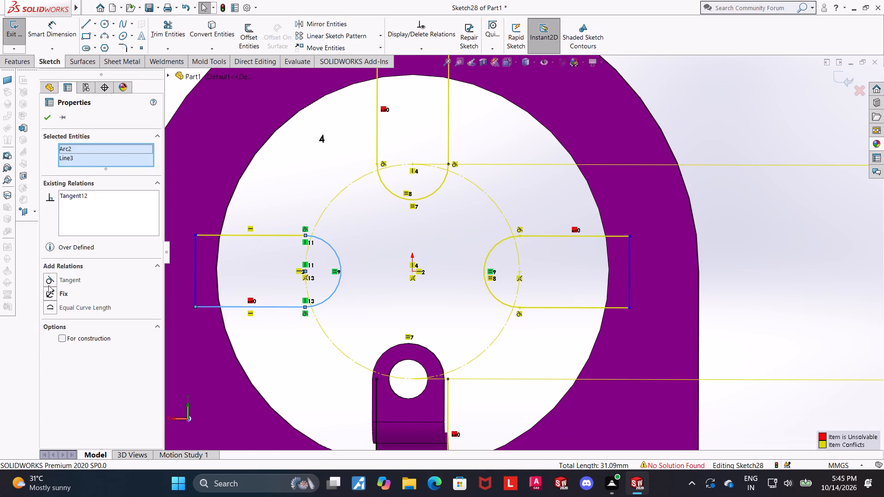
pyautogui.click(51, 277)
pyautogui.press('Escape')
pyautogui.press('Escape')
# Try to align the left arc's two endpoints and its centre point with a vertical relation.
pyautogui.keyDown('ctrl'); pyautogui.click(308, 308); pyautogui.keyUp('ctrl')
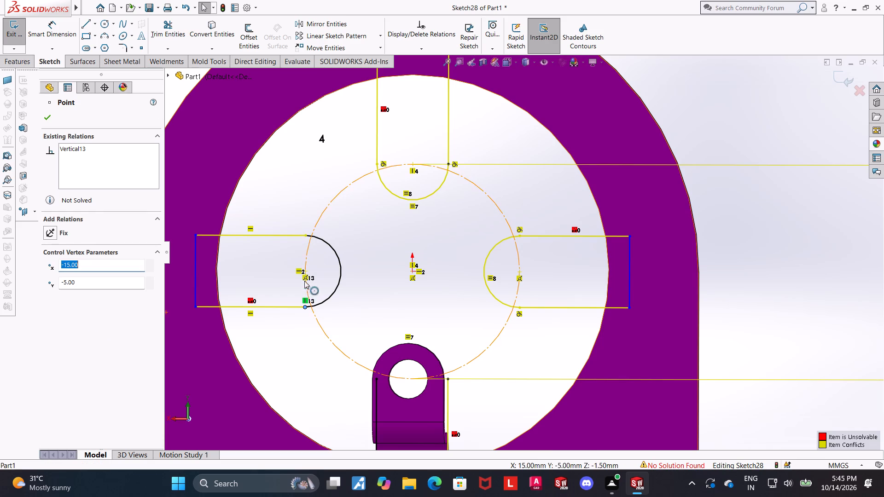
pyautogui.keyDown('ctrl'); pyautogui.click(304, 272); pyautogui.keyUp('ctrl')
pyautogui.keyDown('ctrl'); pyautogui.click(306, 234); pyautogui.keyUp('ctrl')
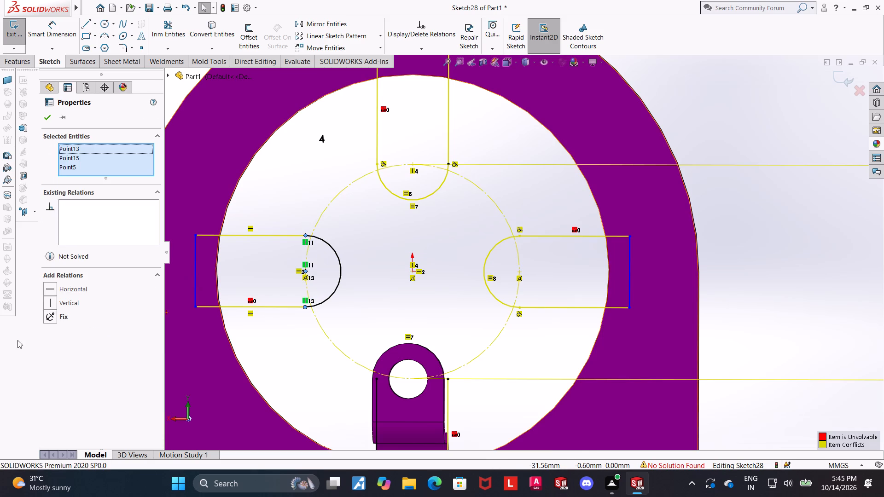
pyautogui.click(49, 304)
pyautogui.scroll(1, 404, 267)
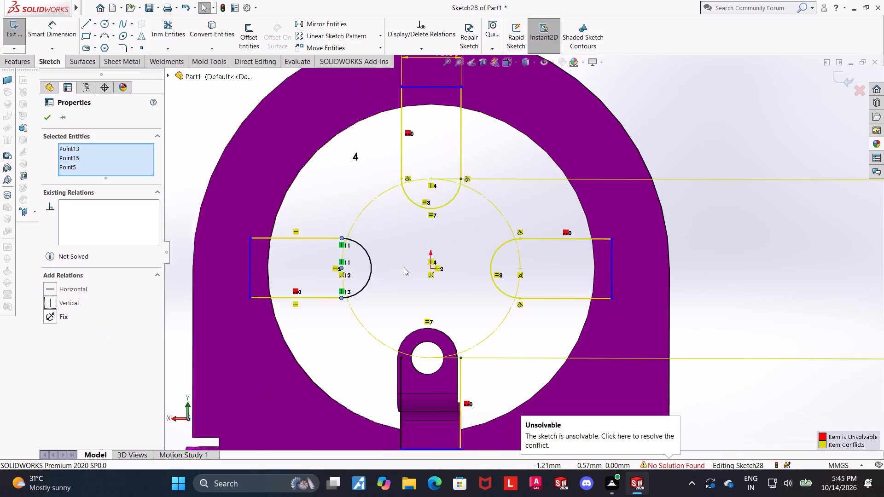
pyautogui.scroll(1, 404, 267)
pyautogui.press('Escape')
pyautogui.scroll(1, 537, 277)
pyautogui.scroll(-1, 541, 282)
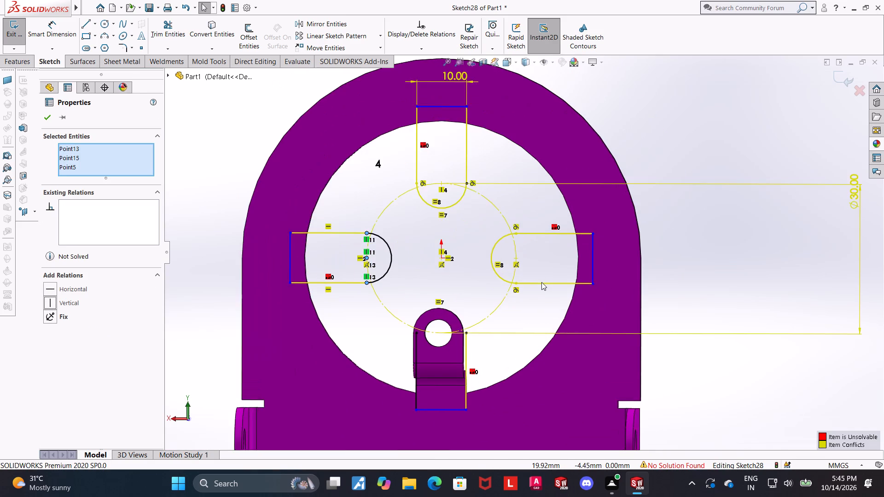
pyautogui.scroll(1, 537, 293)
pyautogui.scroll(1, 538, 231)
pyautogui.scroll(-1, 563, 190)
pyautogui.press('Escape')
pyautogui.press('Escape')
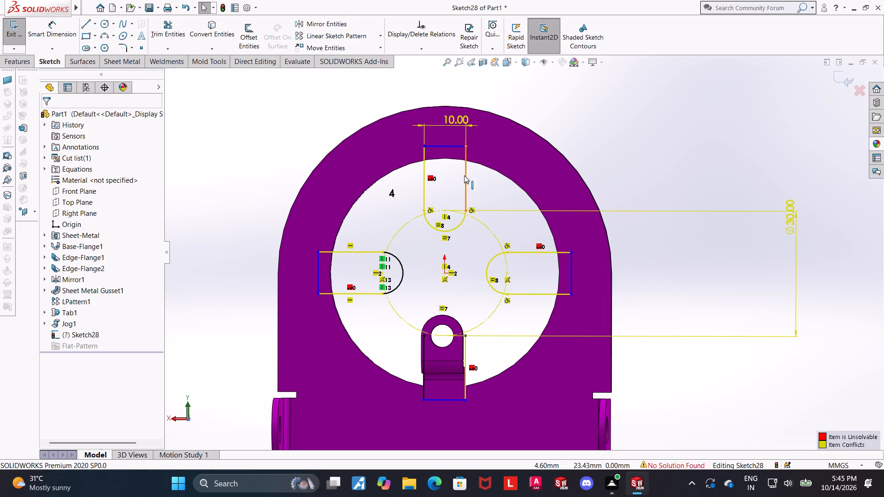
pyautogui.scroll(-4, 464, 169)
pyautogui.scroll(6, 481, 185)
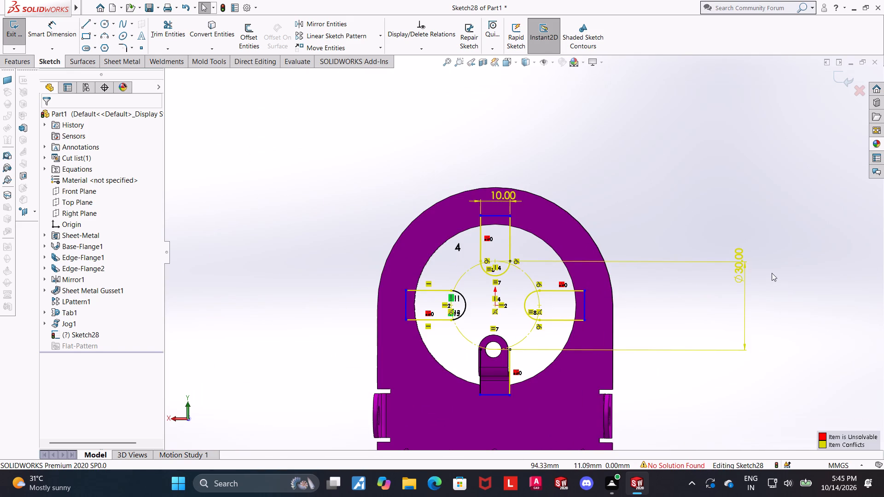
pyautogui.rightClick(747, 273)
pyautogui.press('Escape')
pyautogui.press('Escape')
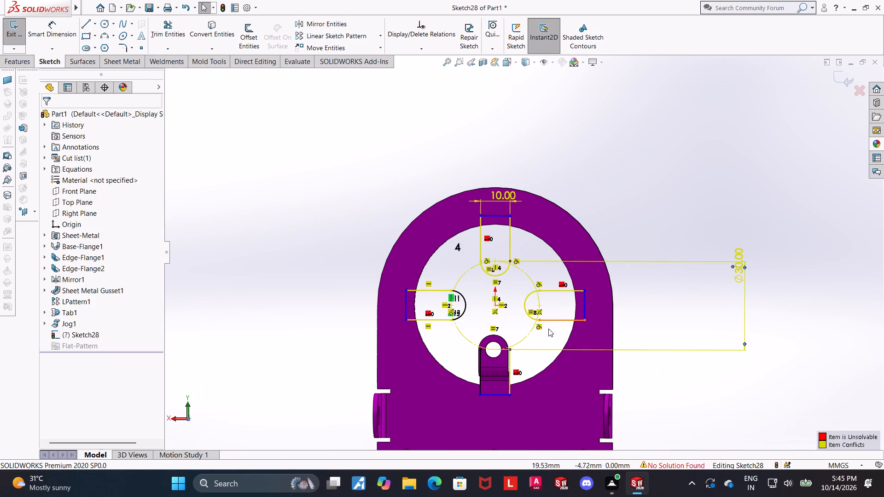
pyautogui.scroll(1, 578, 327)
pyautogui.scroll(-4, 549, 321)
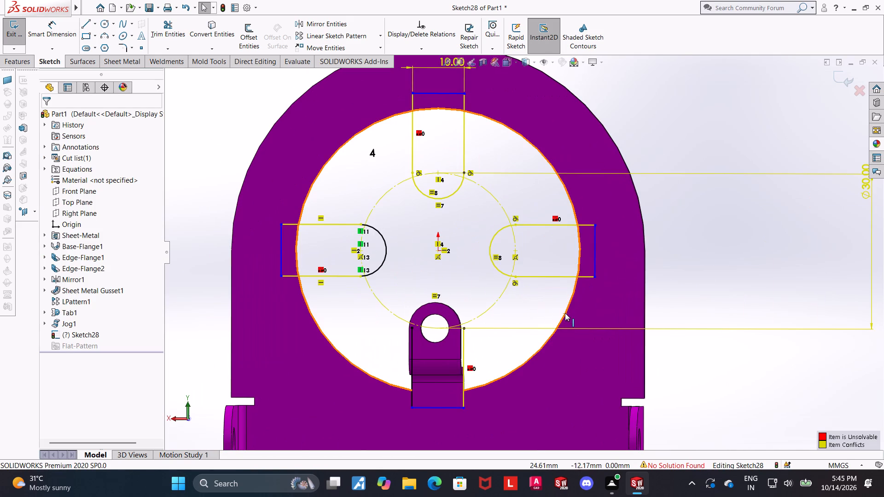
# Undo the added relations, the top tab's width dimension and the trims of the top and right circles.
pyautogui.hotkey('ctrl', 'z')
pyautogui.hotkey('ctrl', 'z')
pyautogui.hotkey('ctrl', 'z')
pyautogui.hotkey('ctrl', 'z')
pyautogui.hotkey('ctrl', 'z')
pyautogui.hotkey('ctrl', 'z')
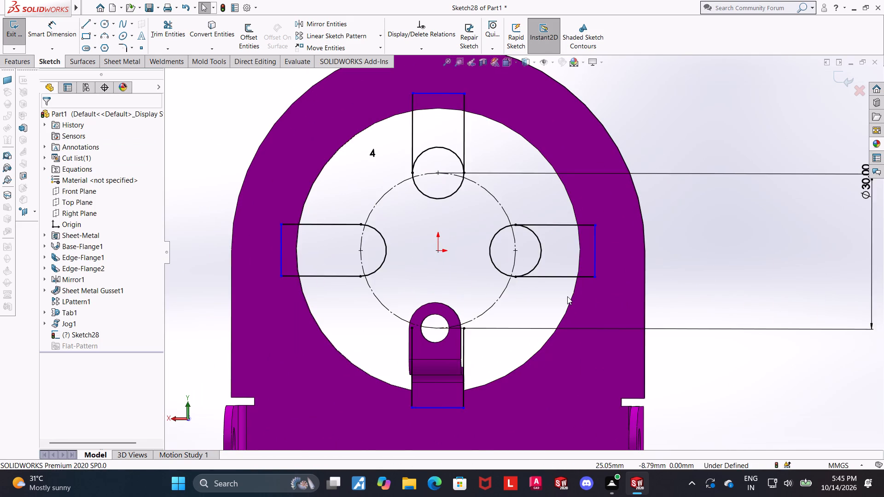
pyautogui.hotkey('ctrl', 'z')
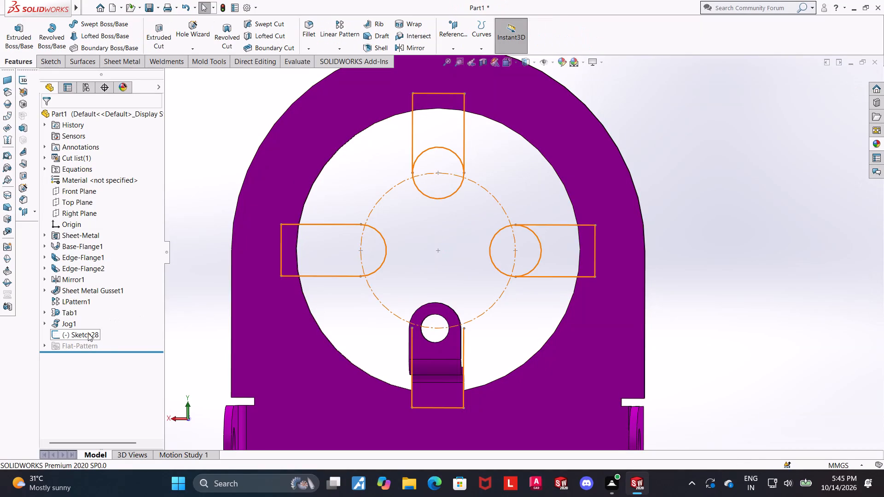
# Reopen Sketch28 for editing and trim away the entire top tab outline, including its circle and leftover arc pieces.
pyautogui.click(88, 333)
pyautogui.click(99, 303)
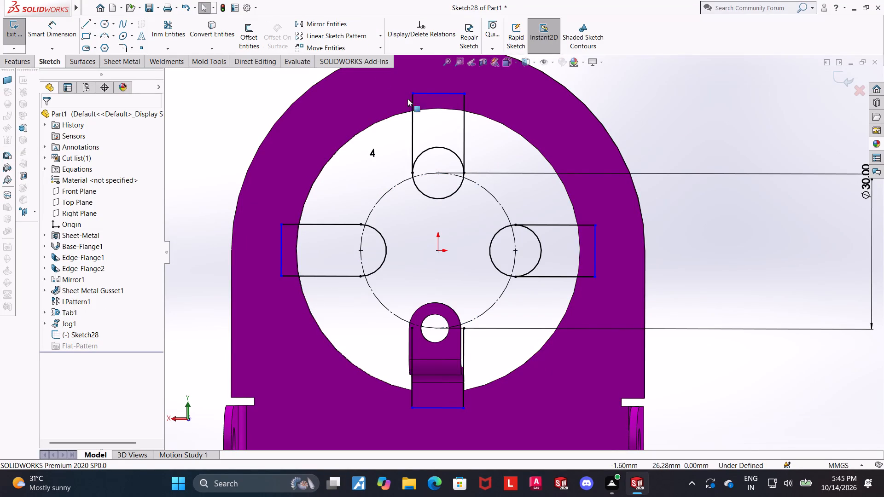
pyautogui.click(172, 31)
pyautogui.moveTo(441, 159); pyautogui.dragTo(441, 124)
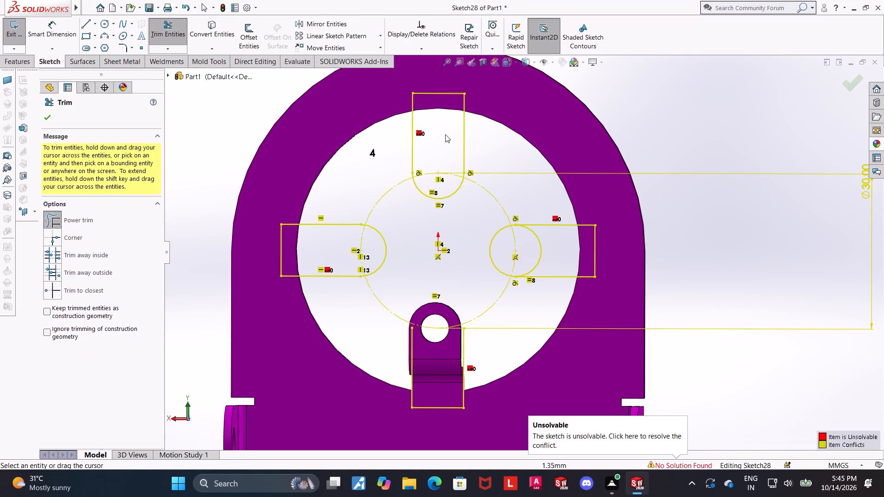
pyautogui.moveTo(436, 122); pyautogui.dragTo(446, 65)
pyautogui.moveTo(511, 131); pyautogui.dragTo(325, 114)
pyautogui.moveTo(439, 187); pyautogui.dragTo(445, 210)
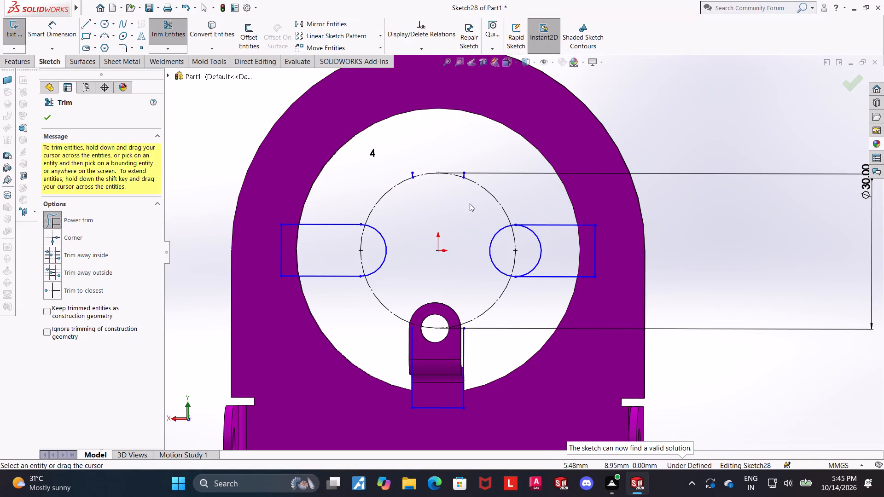
pyautogui.scroll(4, 466, 178)
pyautogui.scroll(-9, 477, 191)
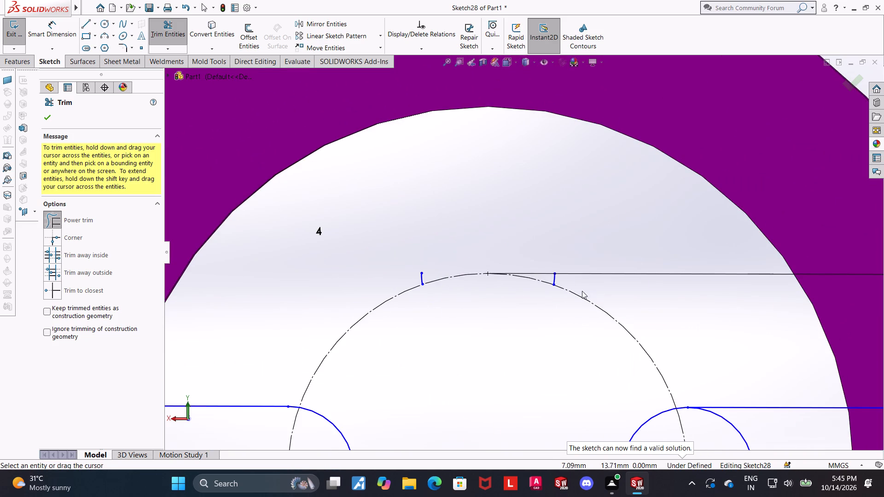
pyautogui.moveTo(580, 290); pyautogui.dragTo(544, 279)
pyautogui.moveTo(432, 276); pyautogui.dragTo(424, 276)
pyautogui.moveTo(432, 276); pyautogui.dragTo(417, 277)
pyautogui.scroll(5, 562, 285)
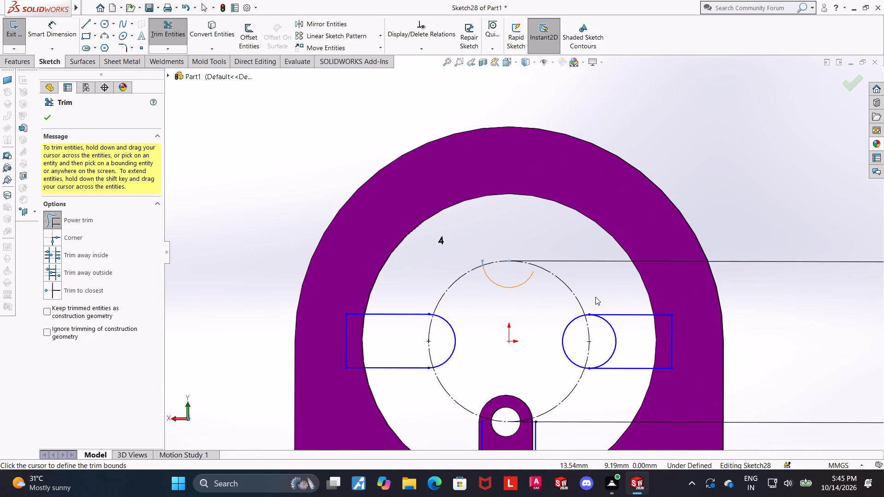
pyautogui.scroll(-8, 511, 278)
pyautogui.moveTo(439, 201); pyautogui.dragTo(390, 209)
# Trim away the entire right tab outline, including its circle, edges and leftover line stubs.
pyautogui.scroll(2, 525, 234)
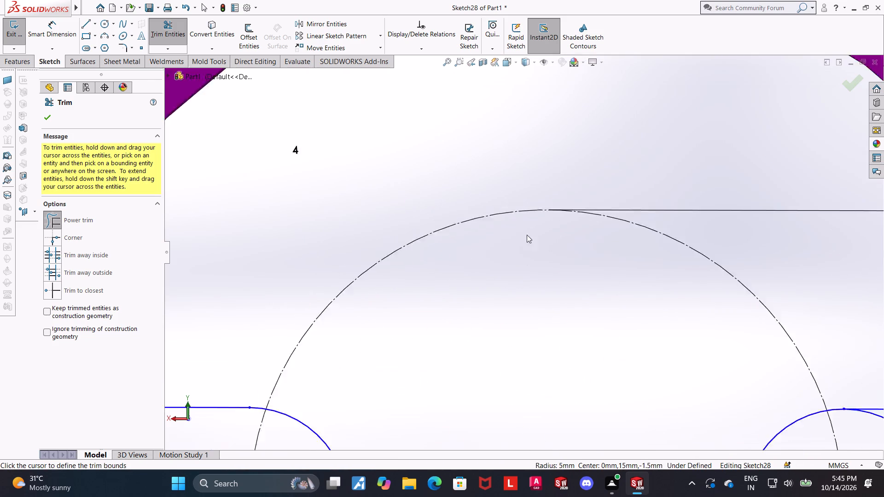
pyautogui.scroll(8, 527, 235)
pyautogui.scroll(-6, 598, 334)
pyautogui.moveTo(503, 222); pyautogui.dragTo(368, 210)
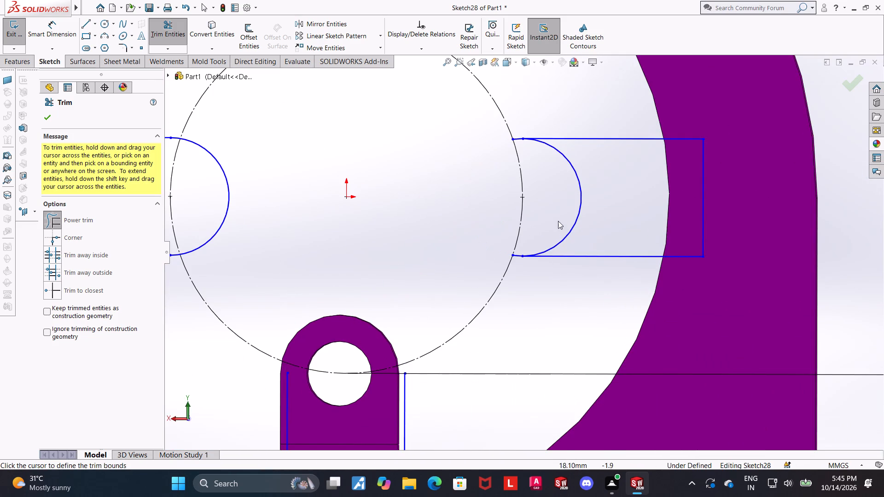
pyautogui.moveTo(559, 221); pyautogui.dragTo(677, 214)
pyautogui.moveTo(622, 233); pyautogui.dragTo(611, 266)
pyautogui.moveTo(599, 172); pyautogui.dragTo(600, 121)
pyautogui.scroll(3, 530, 148)
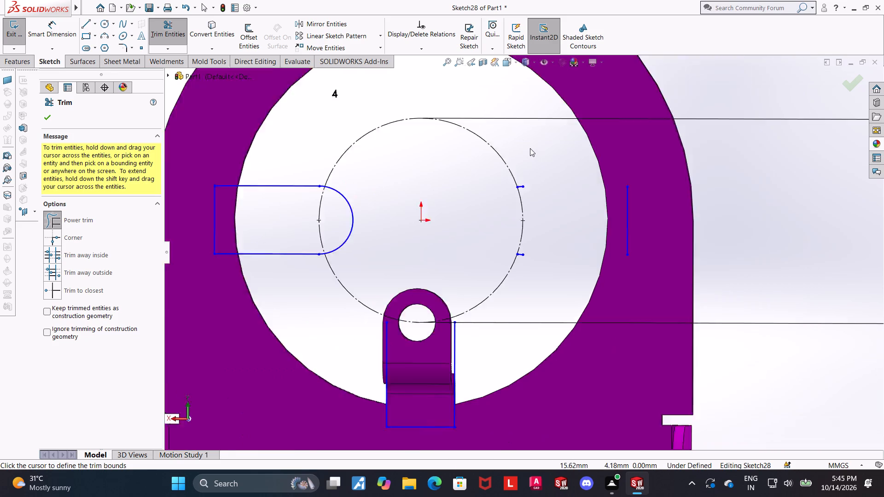
pyautogui.scroll(1, 530, 148)
pyautogui.scroll(-5, 530, 179)
pyautogui.moveTo(512, 236); pyautogui.dragTo(507, 216)
pyautogui.moveTo(511, 357); pyautogui.dragTo(503, 383)
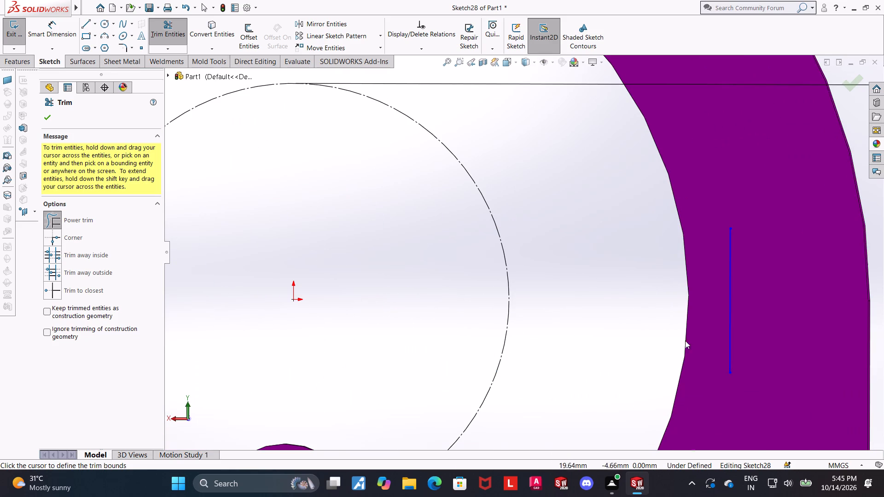
pyautogui.moveTo(822, 295); pyautogui.dragTo(715, 296)
pyautogui.scroll(6, 736, 313)
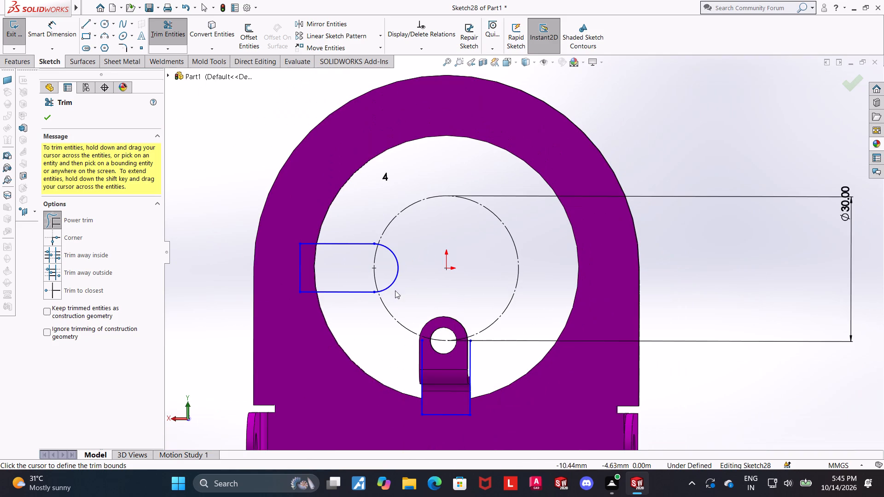
pyautogui.scroll(-4, 363, 266)
pyautogui.press('Escape')
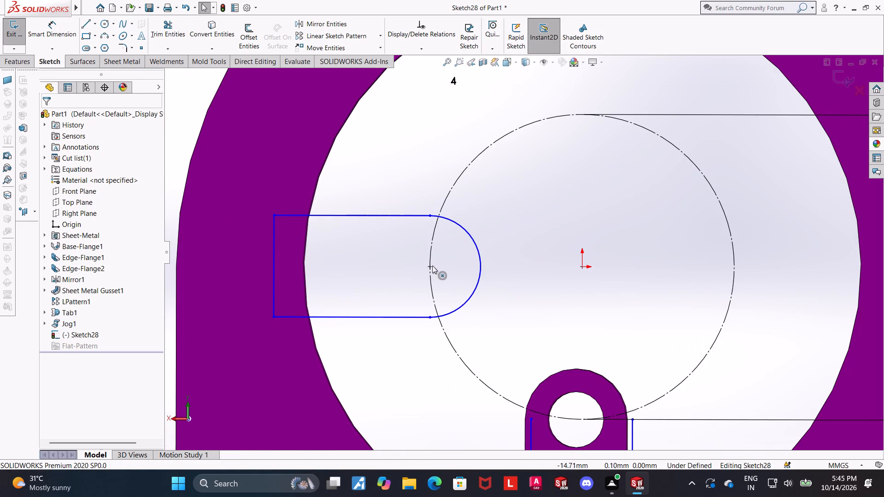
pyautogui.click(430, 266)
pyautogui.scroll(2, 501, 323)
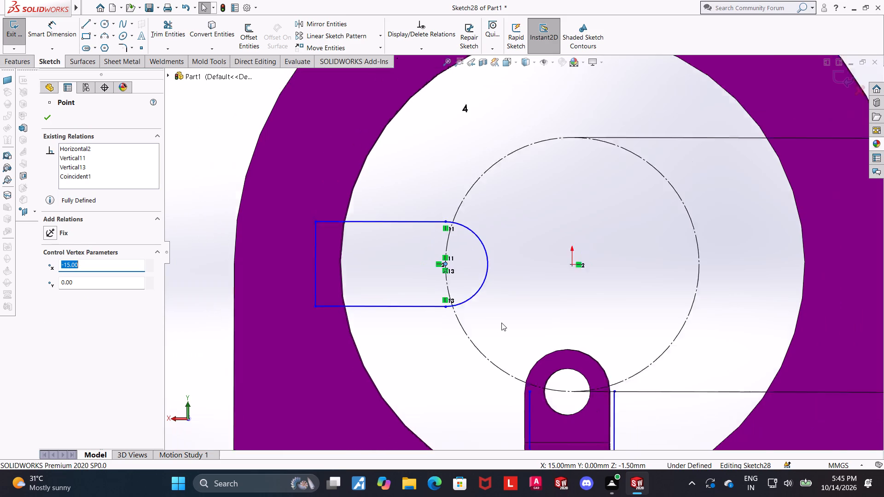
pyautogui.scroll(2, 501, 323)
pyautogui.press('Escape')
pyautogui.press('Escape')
# Dimension the left tab's width between its two horizontal edges as 10 mm.
pyautogui.scroll(-1, 567, 262)
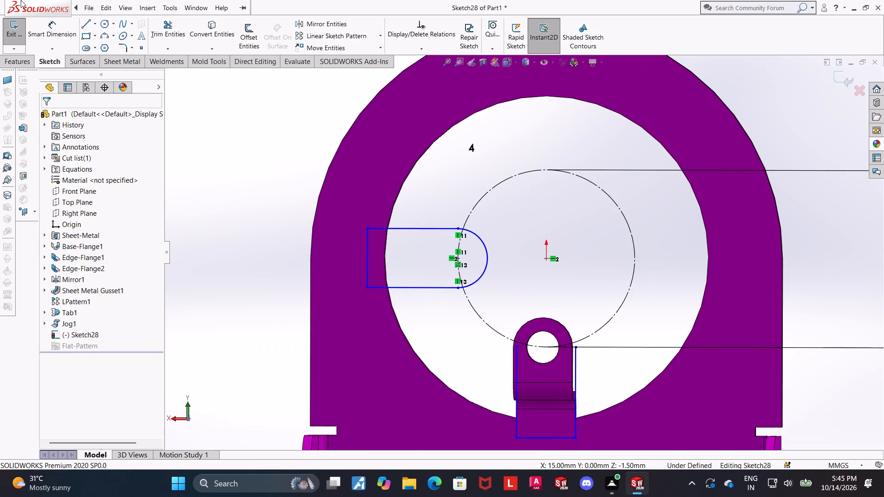
pyautogui.click(58, 26)
pyautogui.click(381, 230)
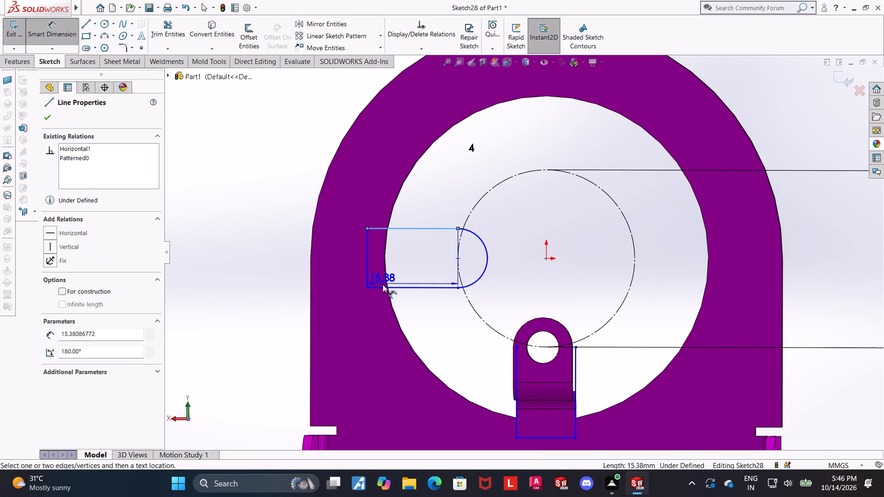
pyautogui.click(384, 286)
pyautogui.click(342, 266)
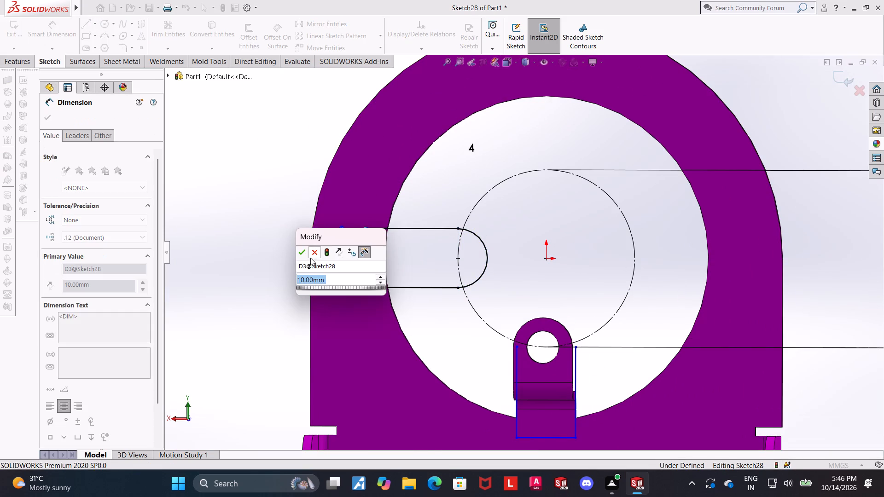
pyautogui.click(295, 248)
pyautogui.click(297, 250)
pyautogui.scroll(4, 389, 261)
pyautogui.press('Escape')
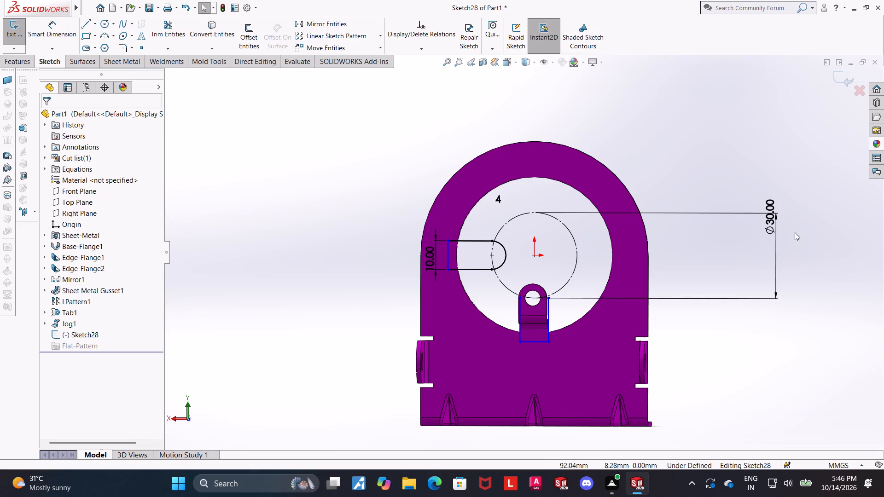
pyautogui.scroll(-2, 795, 232)
pyautogui.press('Escape')
# Circular-pattern the left tab's two edges, arc and end line about the origin, with 4 equally spaced instances over 360 degrees.
pyautogui.scroll(-1, 356, 229)
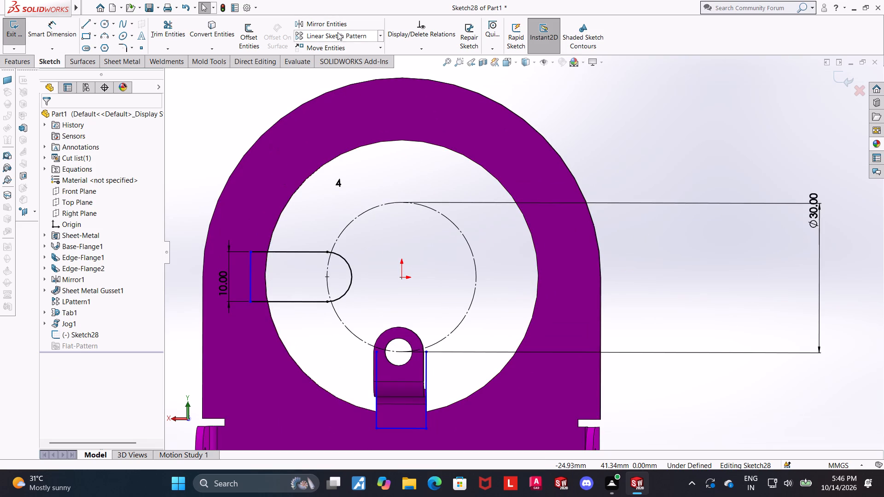
pyautogui.click(381, 36)
pyautogui.click(366, 58)
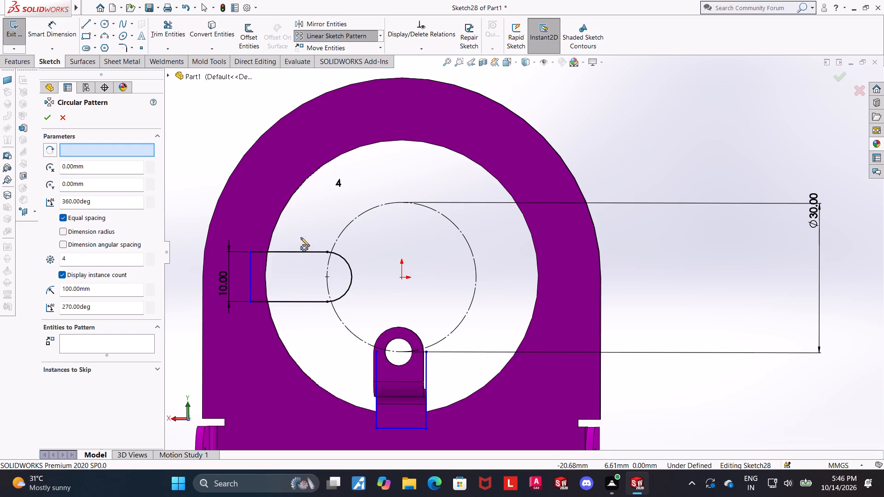
pyautogui.click(314, 169)
pyautogui.click(315, 171)
pyautogui.click(303, 252)
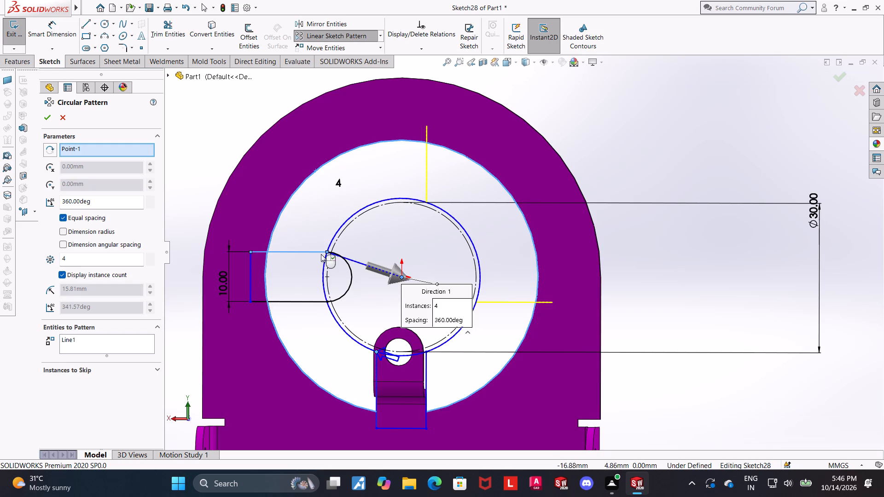
pyautogui.click(352, 270)
pyautogui.click(297, 301)
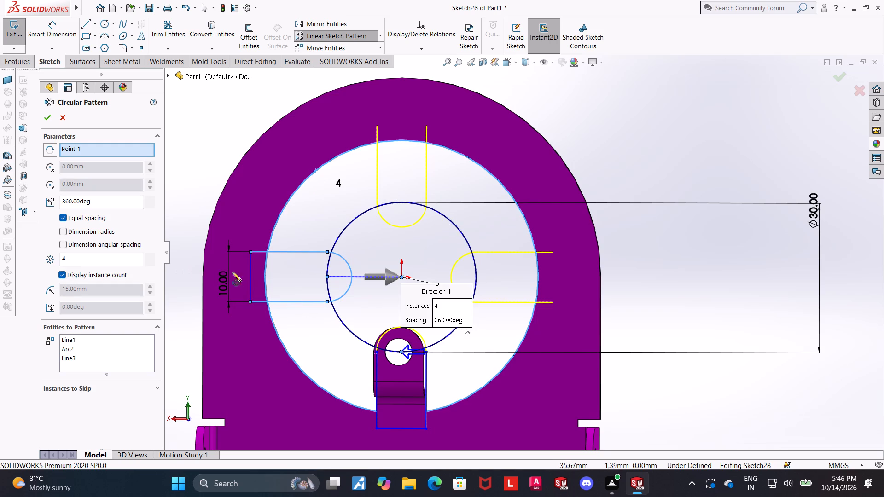
pyautogui.click(249, 275)
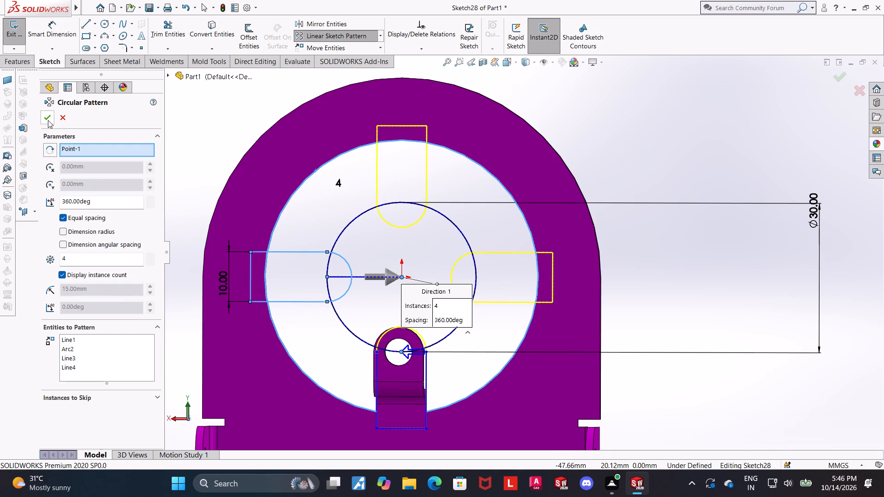
pyautogui.click(47, 120)
pyautogui.scroll(2, 640, 181)
pyautogui.click(642, 150)
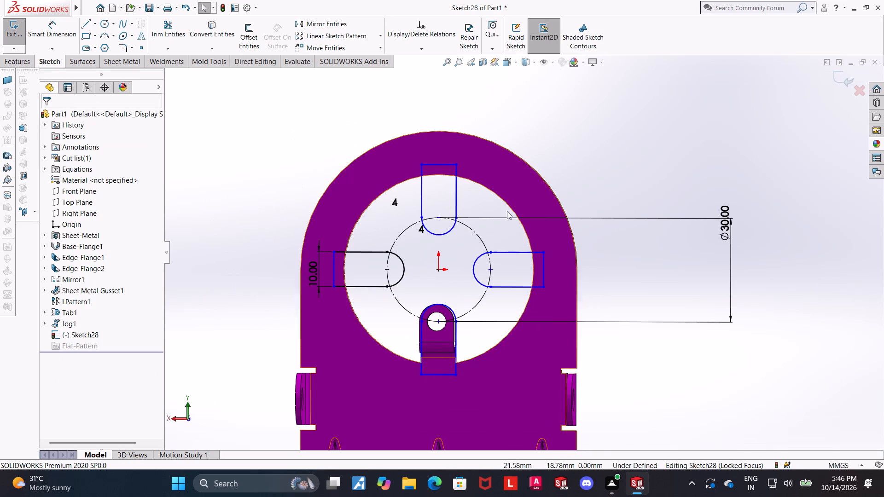
# Make the top and right tab arcs' centre points coincident with the 30 mm construction circle.
pyautogui.scroll(-2, 486, 216)
pyautogui.click(421, 220)
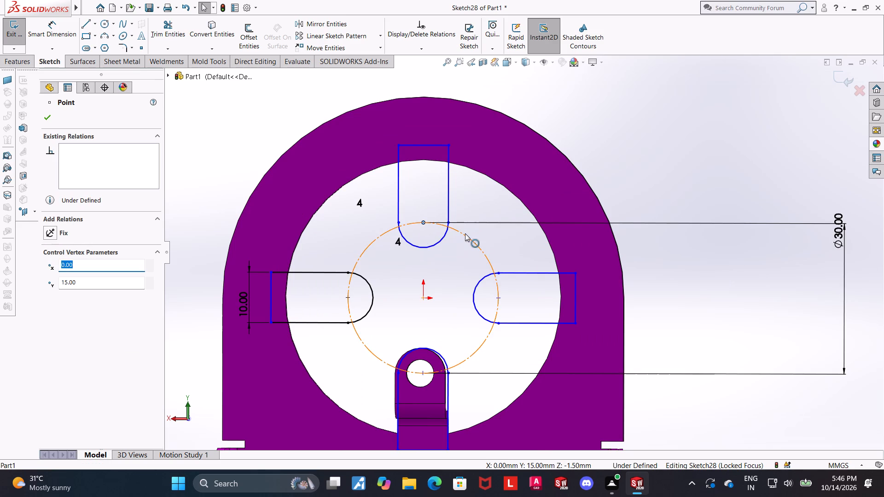
pyautogui.keyDown('ctrl'); pyautogui.click(465, 235); pyautogui.keyUp('ctrl')
pyautogui.click(52, 295)
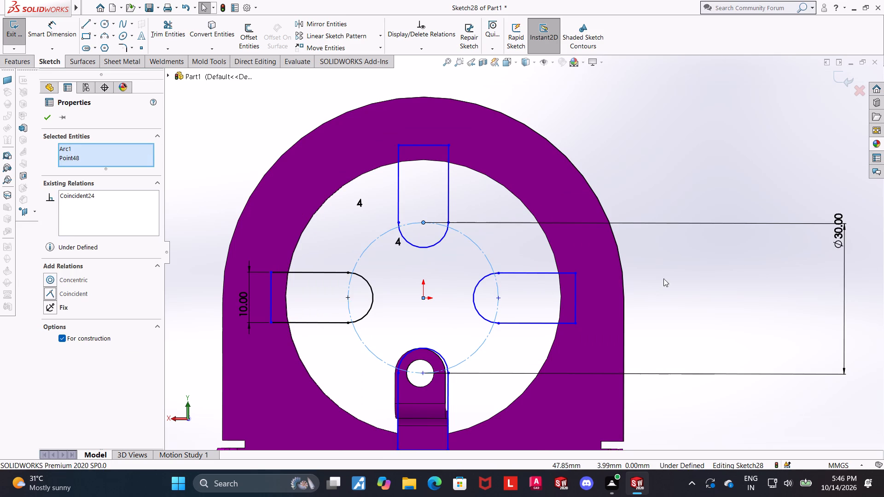
pyautogui.click(666, 178)
pyautogui.keyDown('ctrl'); pyautogui.click(498, 298); pyautogui.keyUp('ctrl')
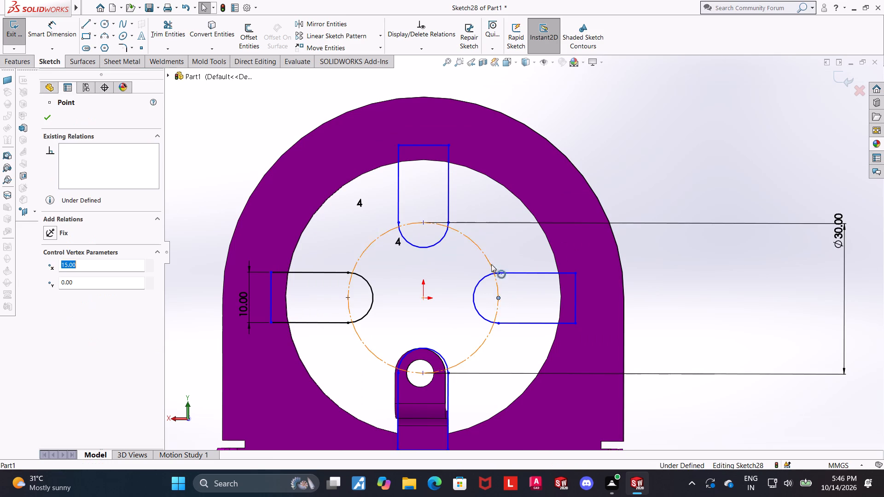
pyautogui.keyDown('ctrl'); pyautogui.click(487, 256); pyautogui.keyUp('ctrl')
pyautogui.click(48, 292)
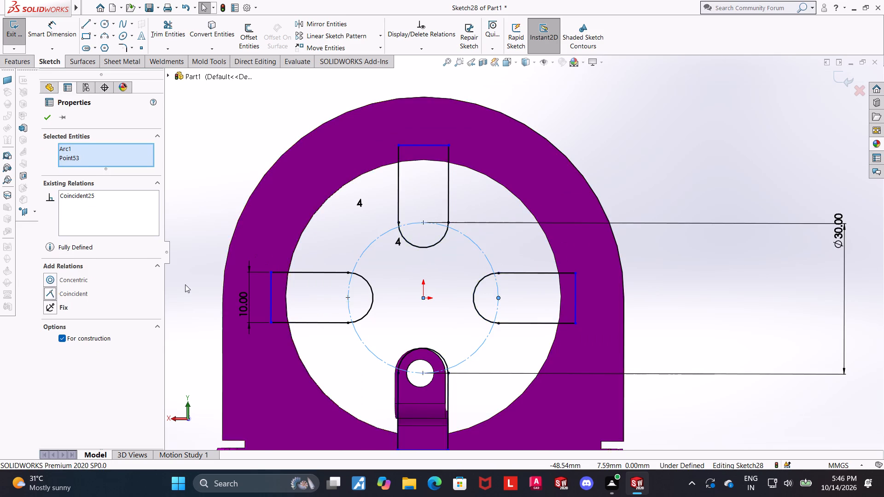
pyautogui.scroll(1, 538, 277)
pyautogui.press('Escape')
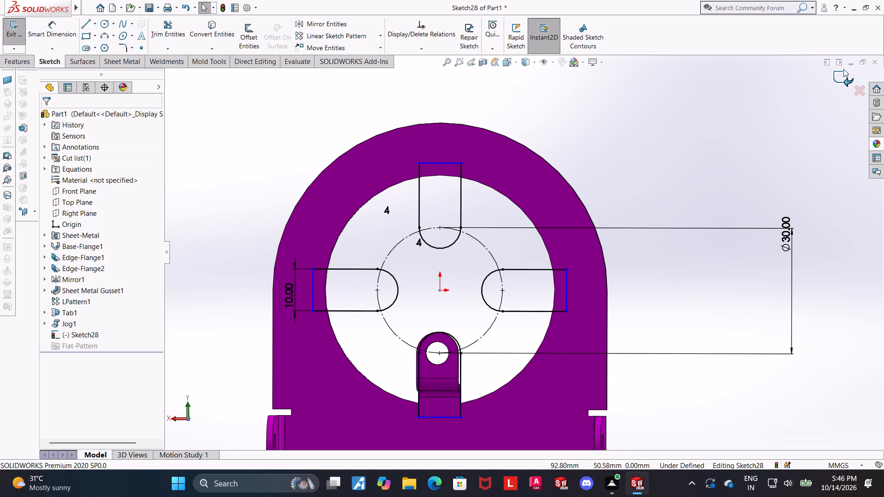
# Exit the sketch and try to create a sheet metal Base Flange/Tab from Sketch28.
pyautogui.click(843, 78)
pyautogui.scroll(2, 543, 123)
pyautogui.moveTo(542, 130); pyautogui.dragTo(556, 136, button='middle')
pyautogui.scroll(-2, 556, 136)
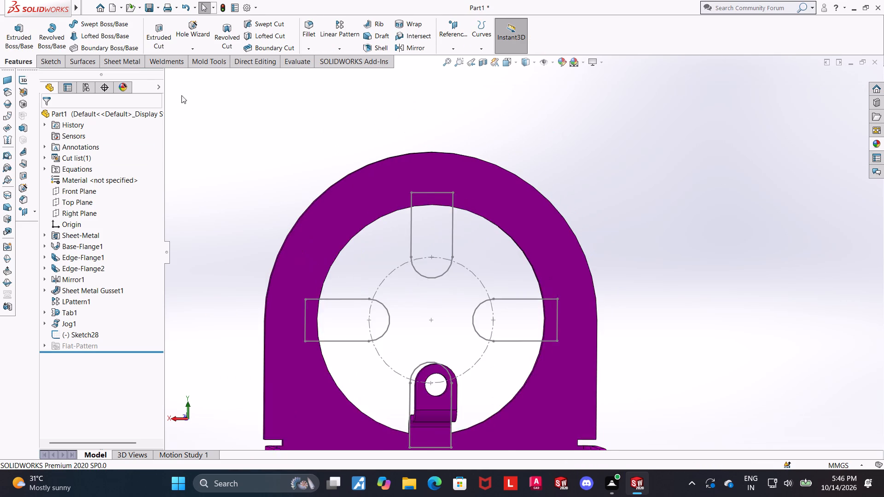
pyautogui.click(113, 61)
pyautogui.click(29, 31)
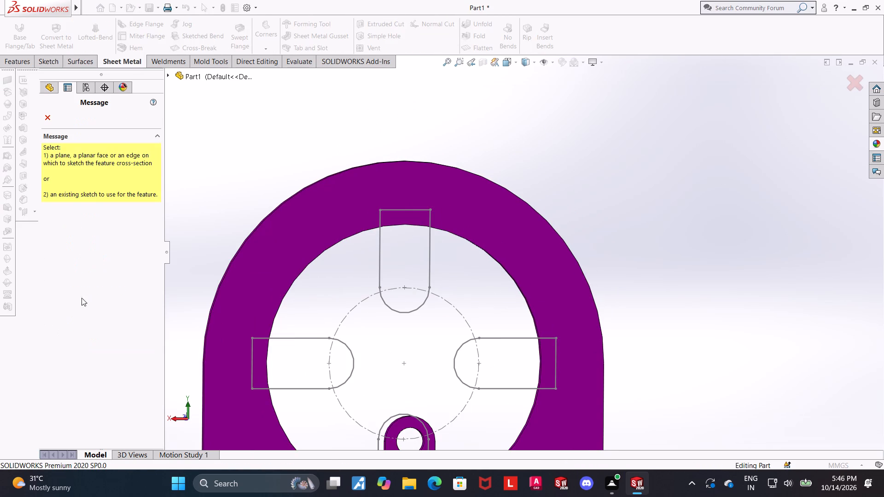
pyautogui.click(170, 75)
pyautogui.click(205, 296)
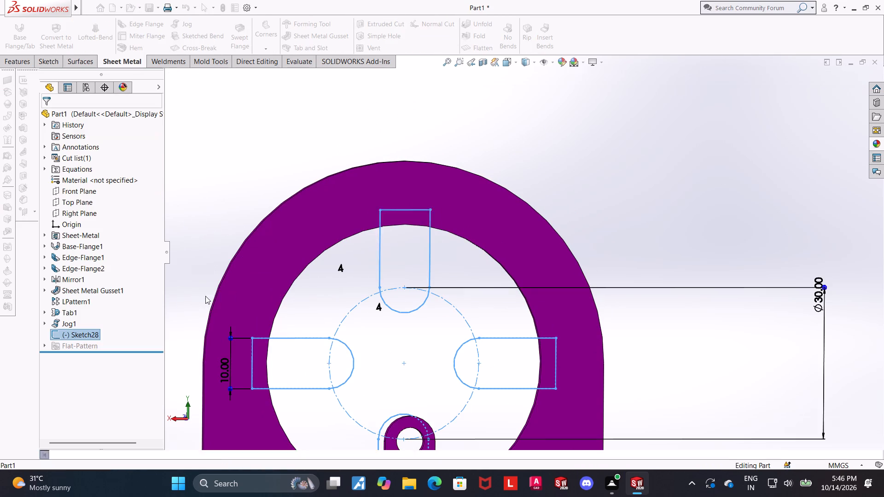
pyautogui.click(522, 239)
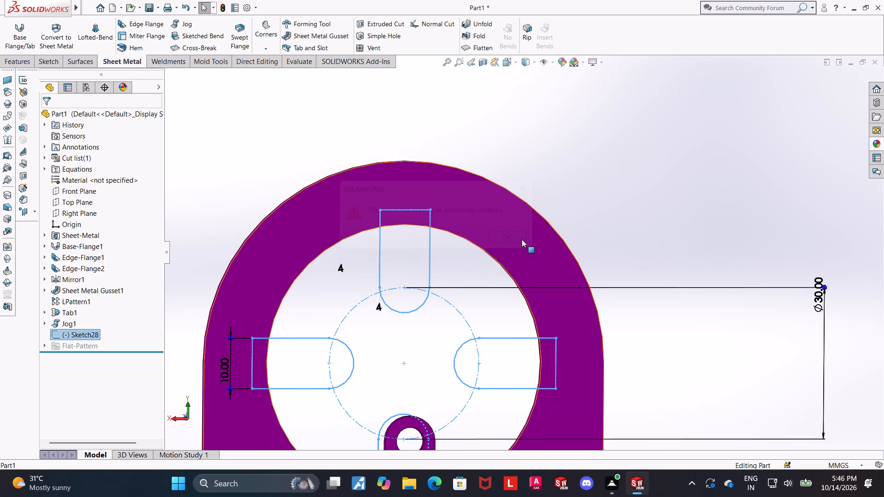
# Examine the tab outlines of Sketch28 against the plate and jogged tab from several angles.
pyautogui.scroll(4, 522, 239)
pyautogui.moveTo(519, 255); pyautogui.dragTo(550, 255, button='middle')
pyautogui.scroll(-3, 549, 254)
pyautogui.scroll(2, 334, 260)
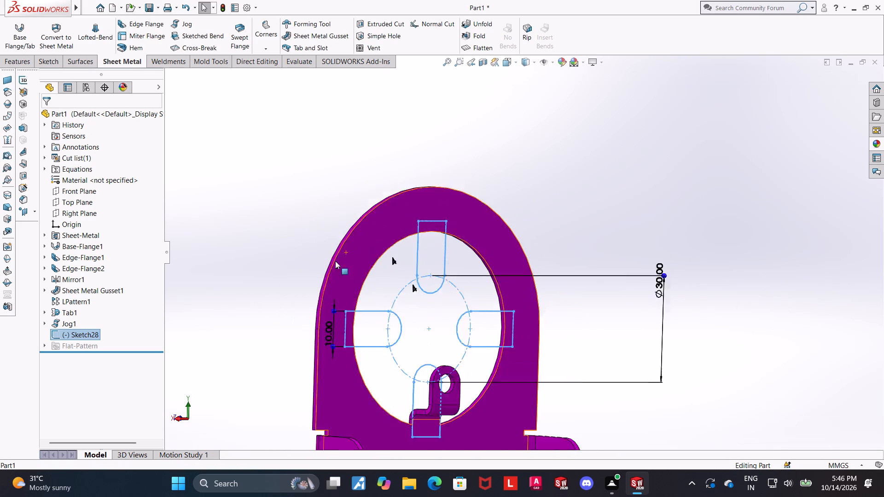
pyautogui.scroll(1, 335, 261)
pyautogui.click(600, 340)
pyautogui.scroll(-2, 552, 320)
pyautogui.moveTo(538, 312); pyautogui.dragTo(489, 318, button='middle')
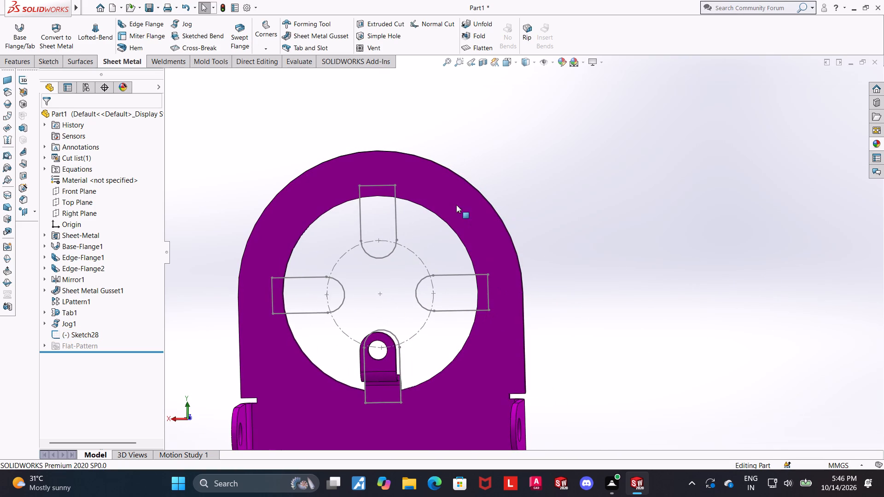
# Reopen Sketch28 for editing and view it normal to its plane.
pyautogui.click(64, 339)
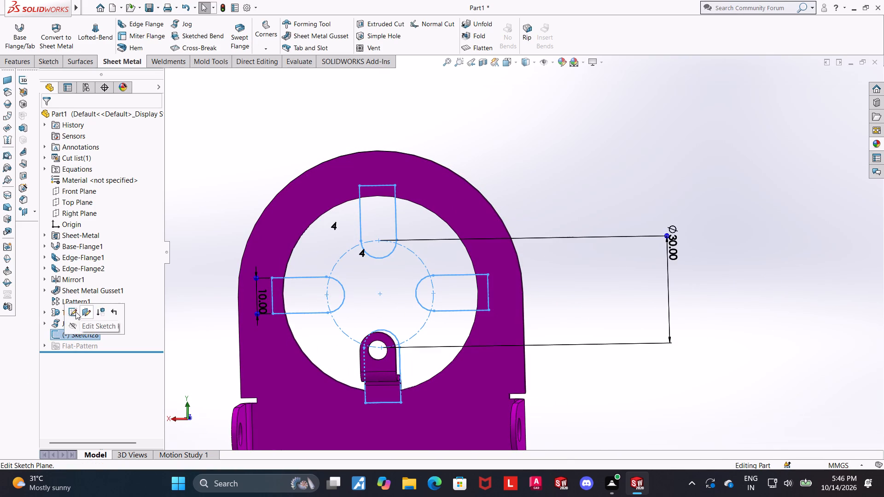
pyautogui.click(76, 312)
pyautogui.click(80, 334)
pyautogui.click(103, 324)
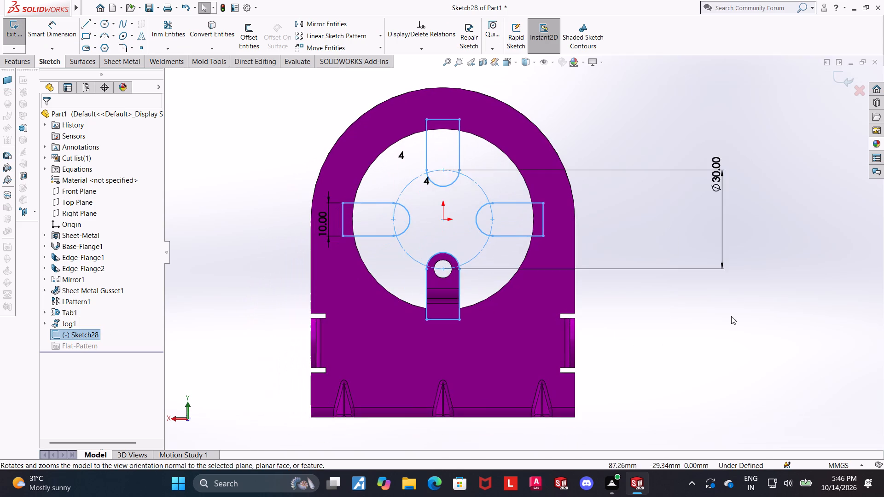
pyautogui.click(731, 316)
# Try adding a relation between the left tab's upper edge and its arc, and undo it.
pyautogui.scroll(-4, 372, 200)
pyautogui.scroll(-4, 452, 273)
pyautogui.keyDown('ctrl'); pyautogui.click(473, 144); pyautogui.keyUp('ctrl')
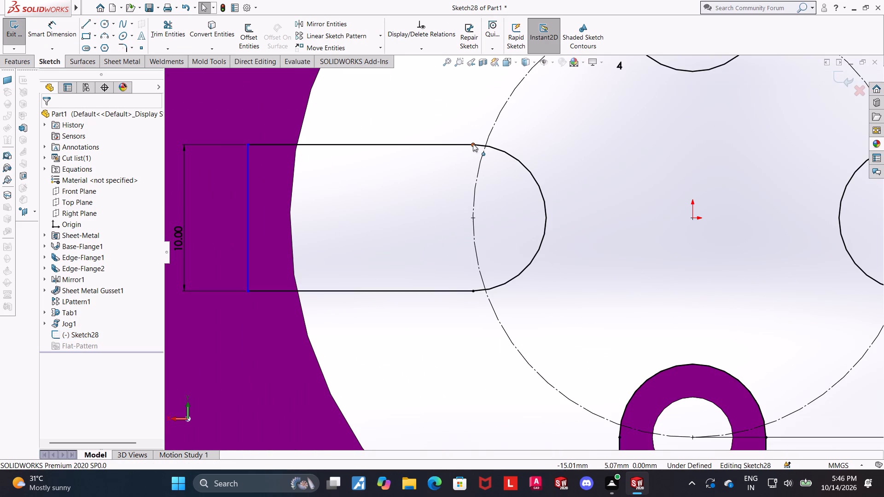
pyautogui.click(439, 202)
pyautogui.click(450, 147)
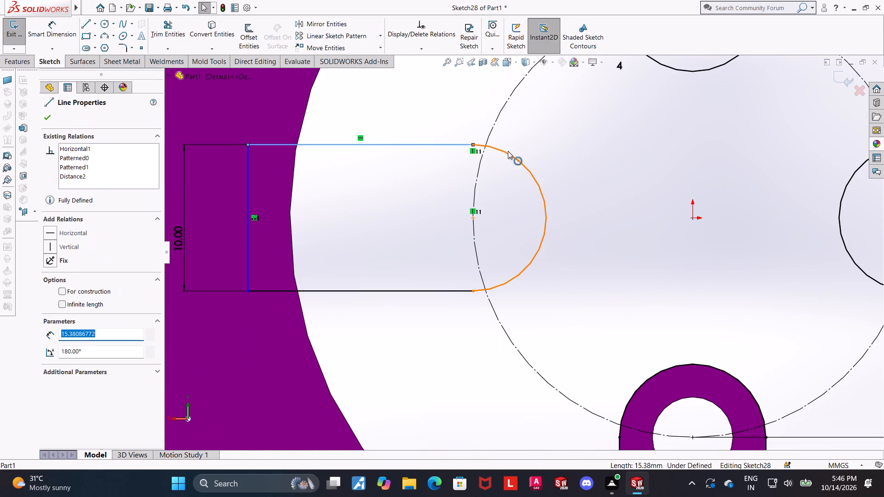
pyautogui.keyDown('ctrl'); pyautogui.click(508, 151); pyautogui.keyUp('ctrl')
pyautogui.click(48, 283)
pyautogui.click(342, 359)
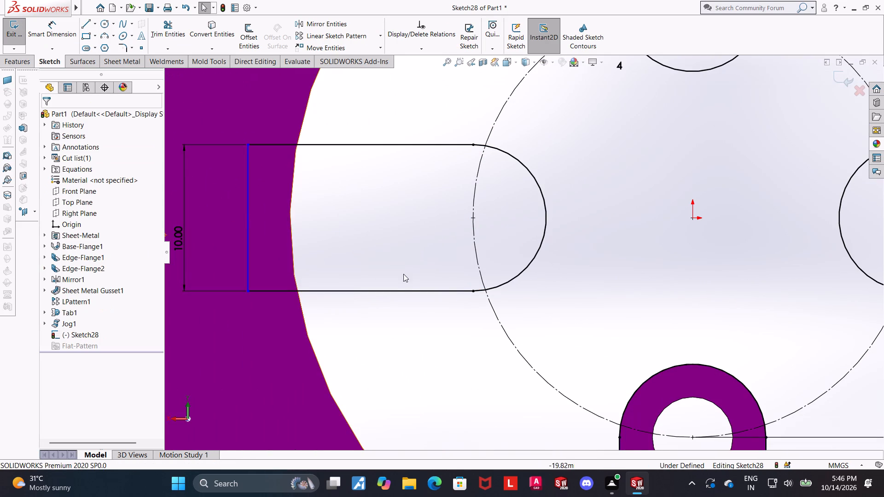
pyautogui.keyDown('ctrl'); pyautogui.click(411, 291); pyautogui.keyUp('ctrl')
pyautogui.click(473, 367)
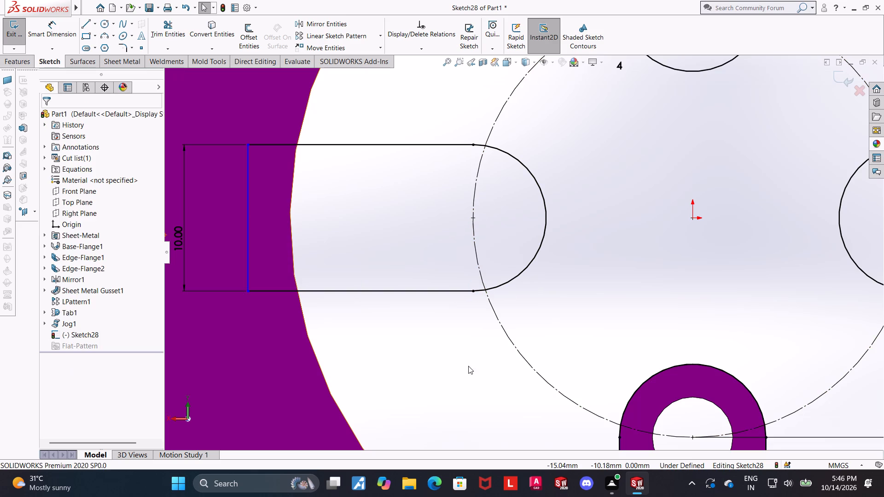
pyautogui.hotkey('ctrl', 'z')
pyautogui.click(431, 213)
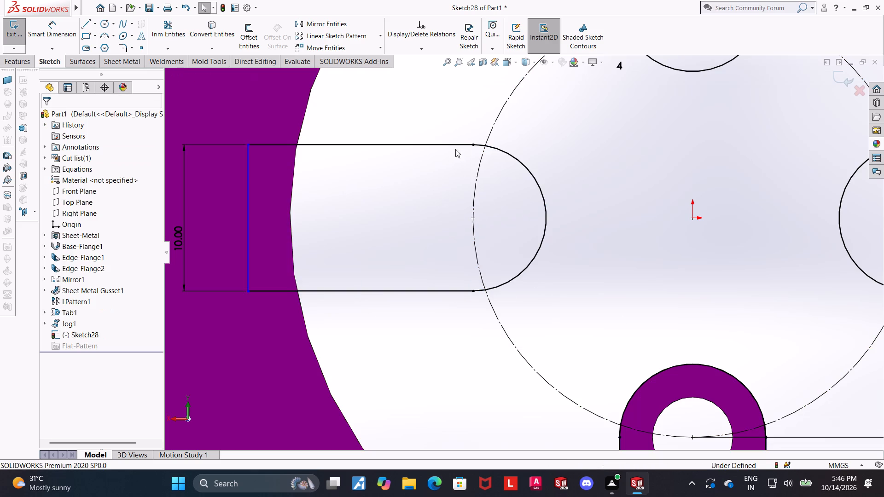
# Add a vertical relation between the left tab arc's two endpoints and its centre point.
pyautogui.keyDown('ctrl'); pyautogui.click(472, 144); pyautogui.keyUp('ctrl')
pyautogui.keyDown('ctrl'); pyautogui.click(476, 220); pyautogui.keyUp('ctrl')
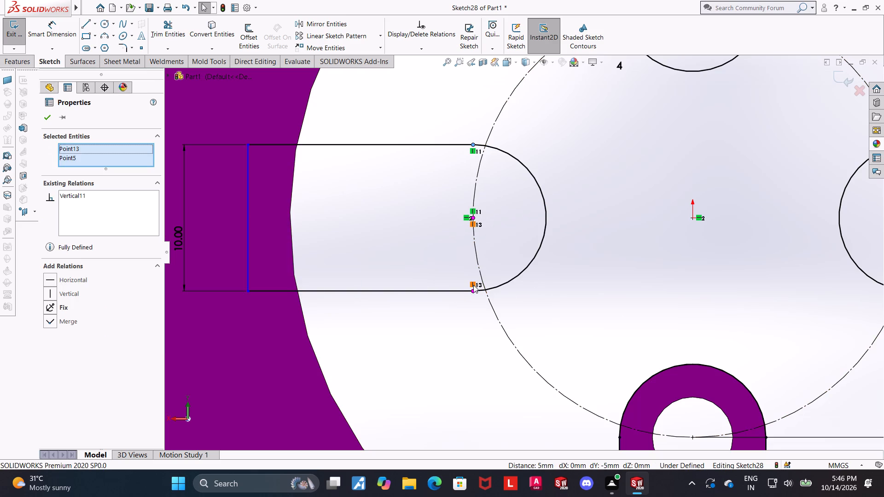
pyautogui.keyDown('ctrl'); pyautogui.click(474, 293); pyautogui.keyUp('ctrl')
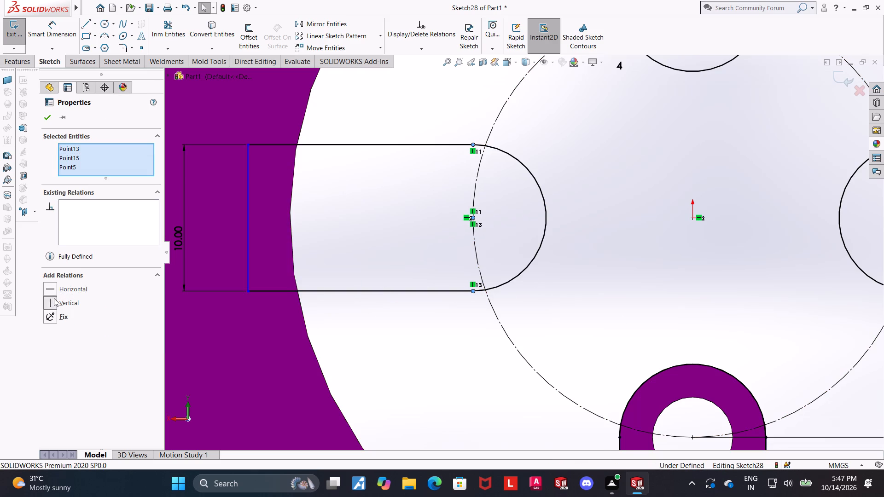
pyautogui.click(54, 298)
pyautogui.scroll(7, 560, 327)
pyautogui.click(831, 314)
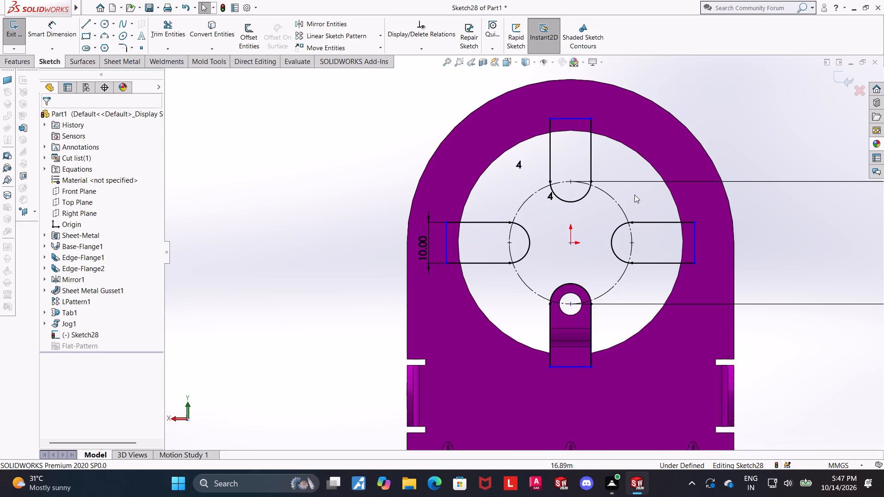
# Add a horizontal relation between the top tab arc's two endpoints and its centre point.
pyautogui.scroll(-4, 605, 179)
pyautogui.keyDown('ctrl'); pyautogui.click(472, 203); pyautogui.keyUp('ctrl')
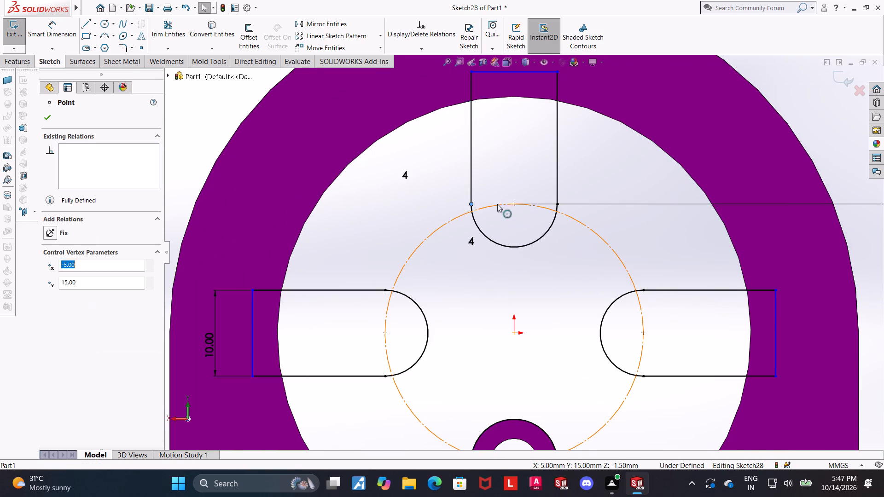
pyautogui.keyDown('ctrl'); pyautogui.click(516, 204); pyautogui.keyUp('ctrl')
pyautogui.keyDown('ctrl'); pyautogui.click(555, 204); pyautogui.keyUp('ctrl')
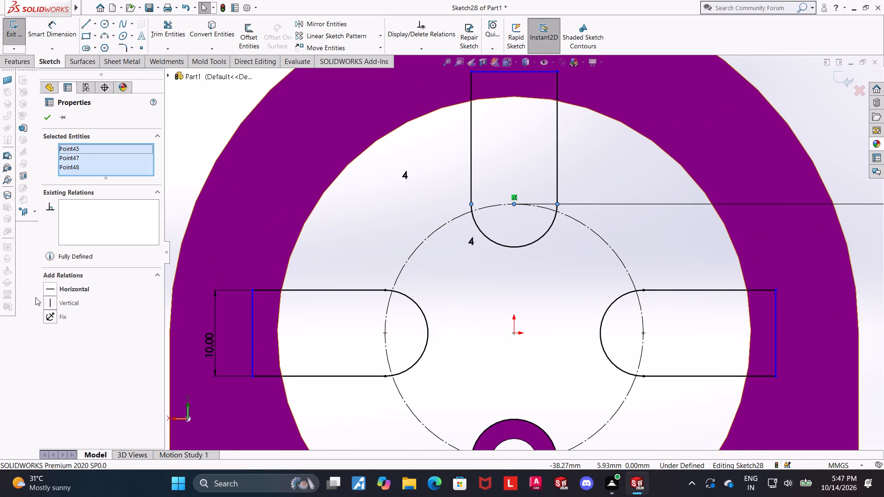
pyautogui.click(49, 292)
pyautogui.scroll(7, 398, 299)
pyautogui.click(739, 364)
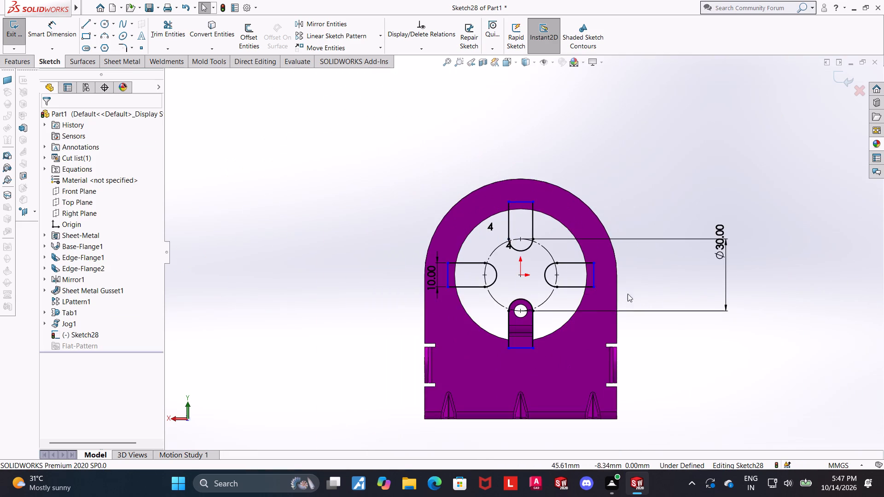
# Add a vertical relation between the right tab arc's two endpoints and its centre point.
pyautogui.scroll(-5, 626, 293)
pyautogui.keyDown('ctrl'); pyautogui.click(417, 202); pyautogui.keyUp('ctrl')
pyautogui.keyDown('ctrl'); pyautogui.click(415, 233); pyautogui.keyUp('ctrl')
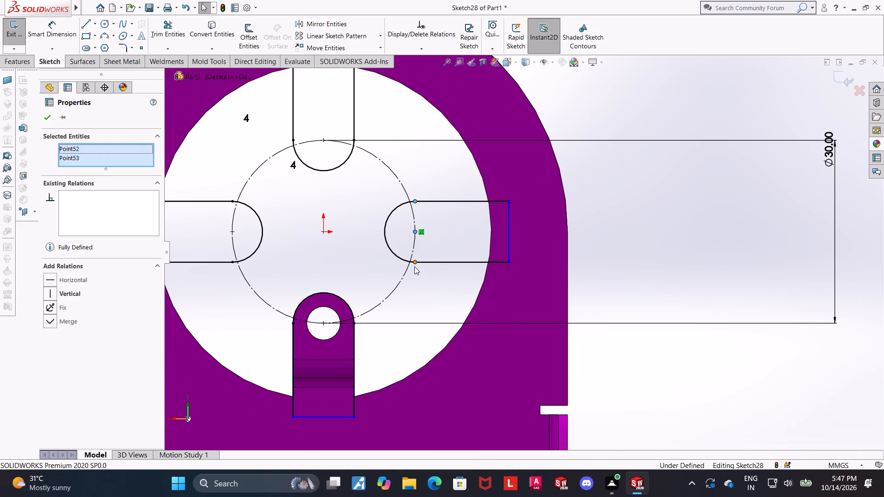
pyautogui.keyDown('ctrl'); pyautogui.click(415, 262); pyautogui.keyUp('ctrl')
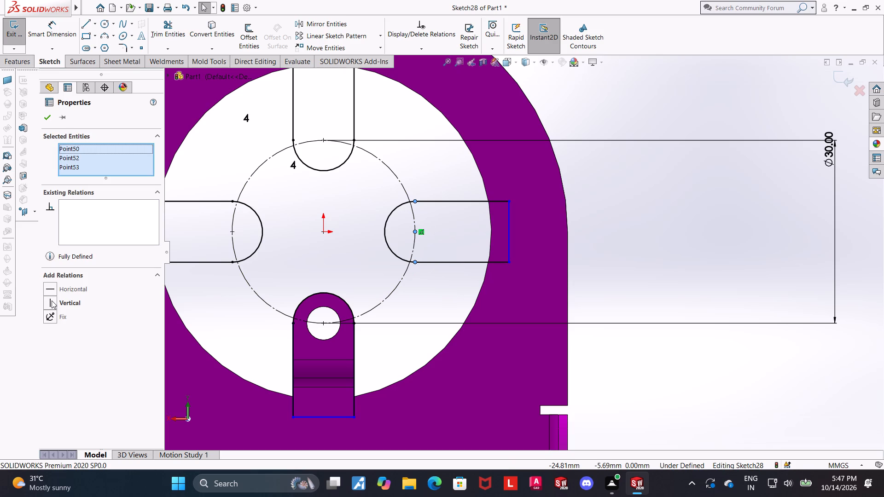
pyautogui.click(52, 301)
pyautogui.scroll(3, 672, 352)
pyautogui.click(643, 325)
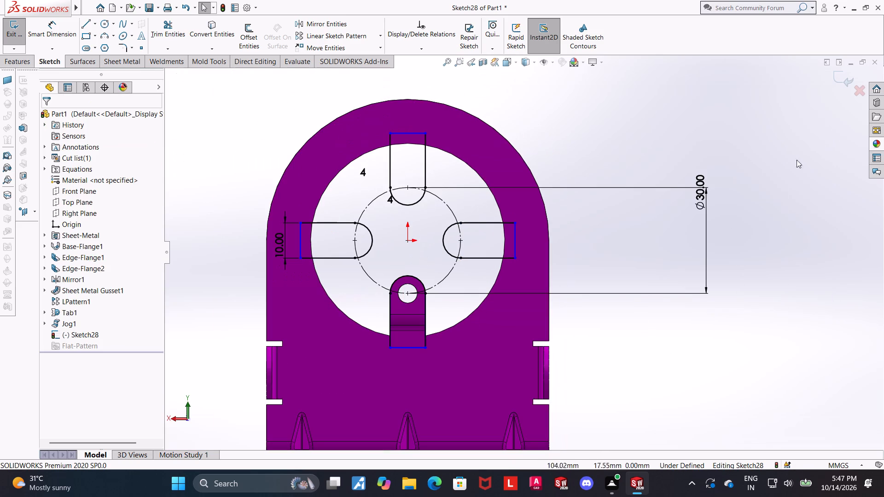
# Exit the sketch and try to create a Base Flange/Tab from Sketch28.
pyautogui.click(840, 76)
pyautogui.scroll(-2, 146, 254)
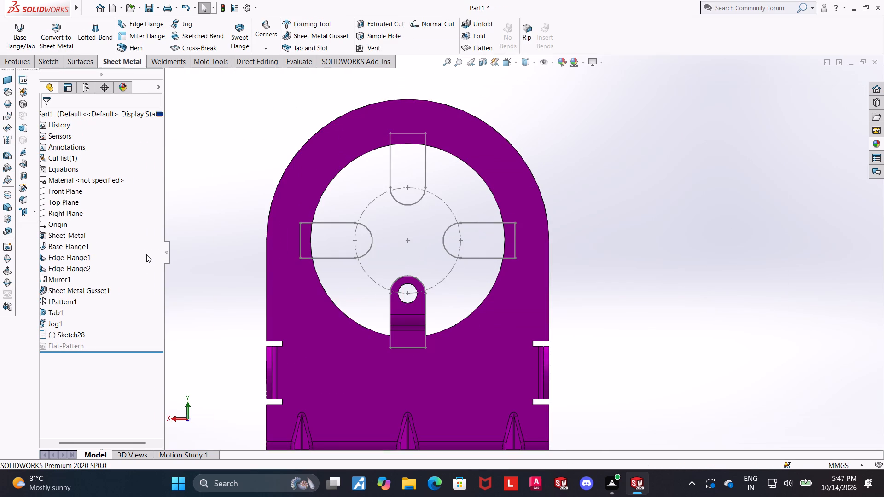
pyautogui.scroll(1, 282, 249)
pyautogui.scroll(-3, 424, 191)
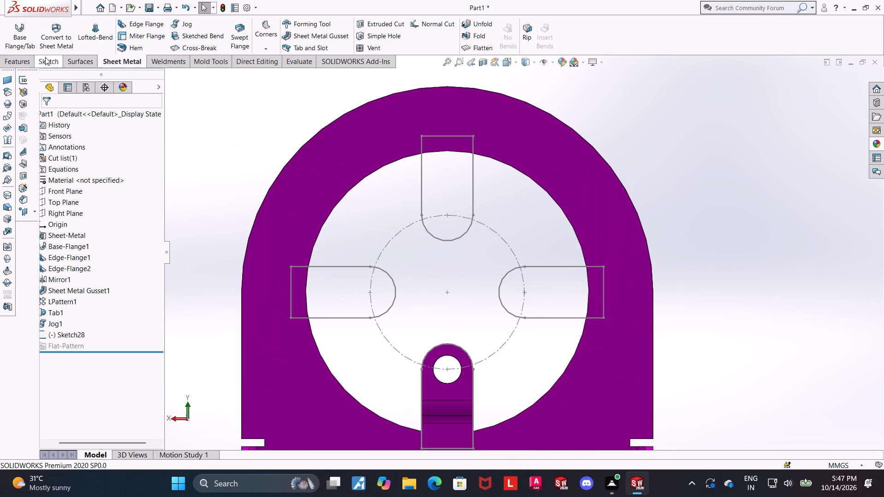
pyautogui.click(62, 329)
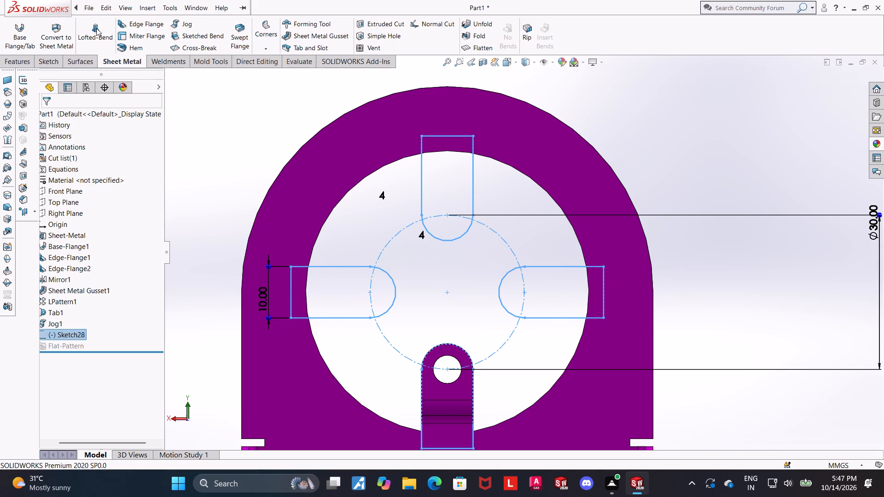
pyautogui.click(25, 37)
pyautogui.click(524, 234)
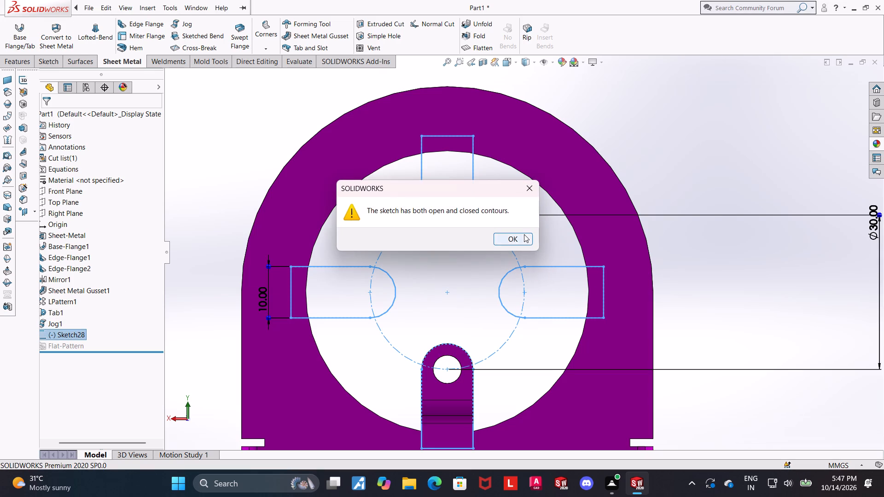
# Reopen Sketch28 for editing.
pyautogui.click(53, 336)
pyautogui.click(64, 306)
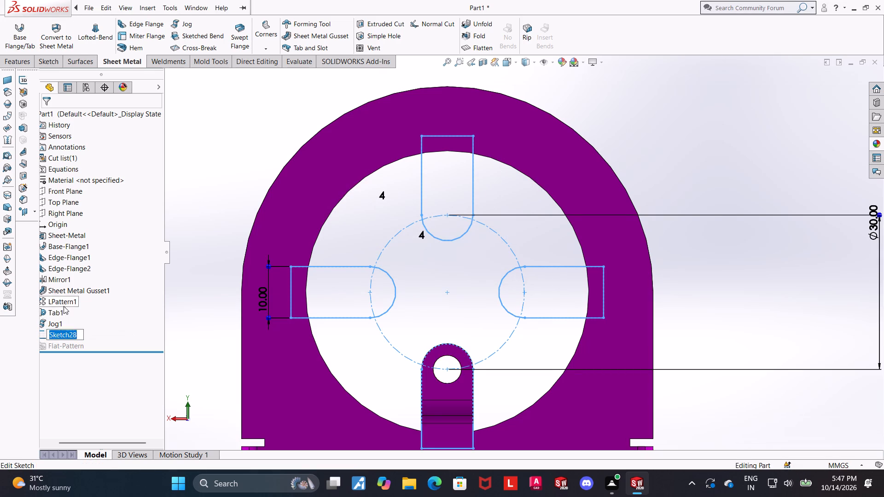
pyautogui.click(222, 243)
pyautogui.click(51, 331)
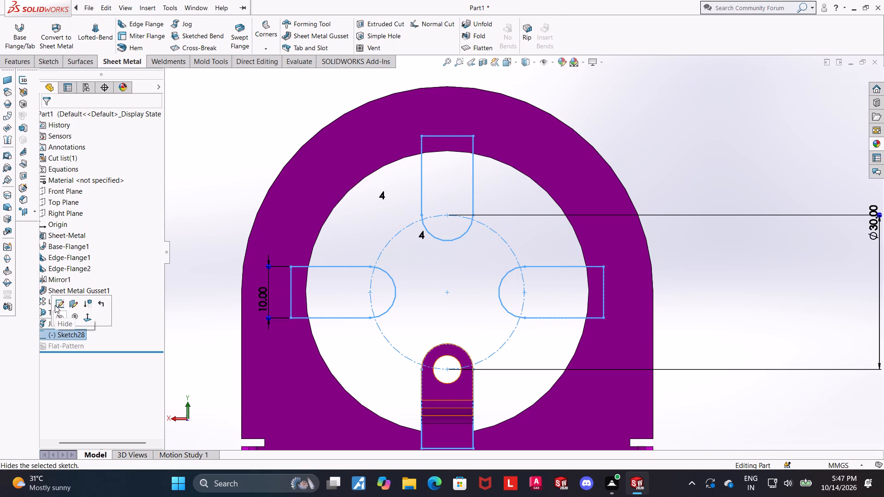
pyautogui.click(55, 305)
pyautogui.scroll(1, 294, 319)
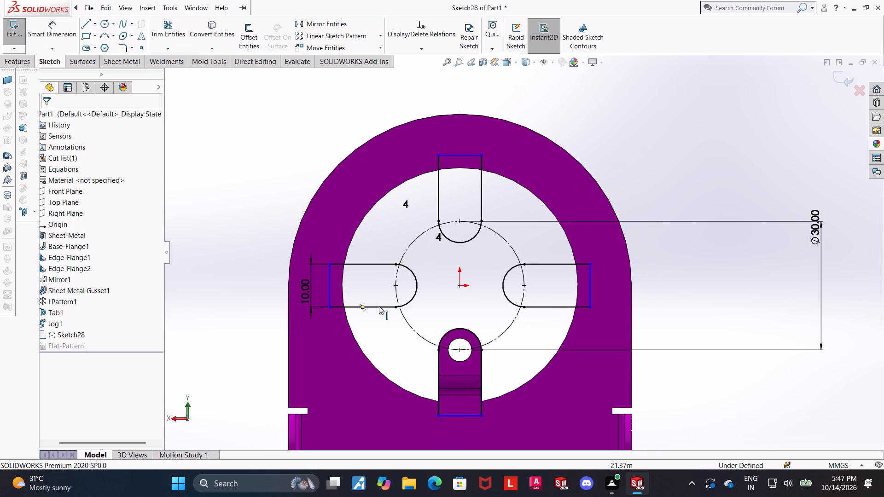
pyautogui.scroll(-2, 400, 279)
# Add tangent relations between the left tab's end arc and both its upper and lower edges.
pyautogui.click(208, 191)
pyautogui.keyDown('ctrl'); pyautogui.click(376, 255); pyautogui.keyUp('ctrl')
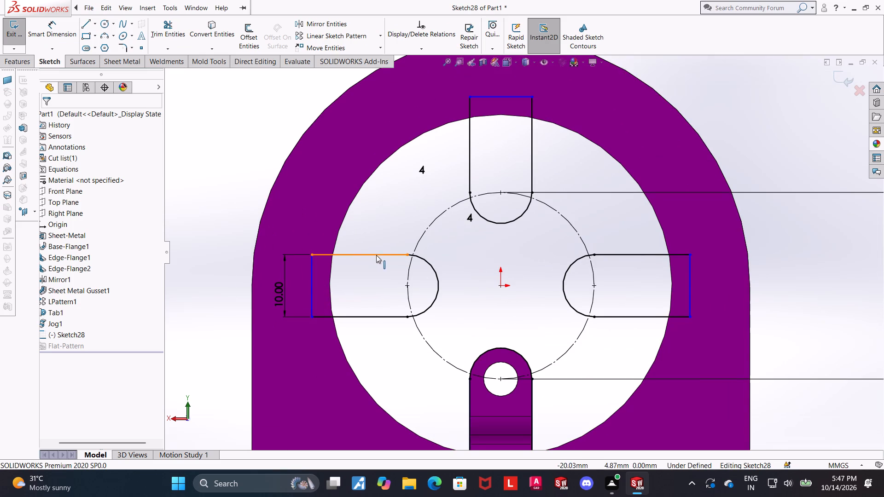
pyautogui.keyDown('ctrl'); pyautogui.click(423, 257); pyautogui.keyUp('ctrl')
pyautogui.click(51, 277)
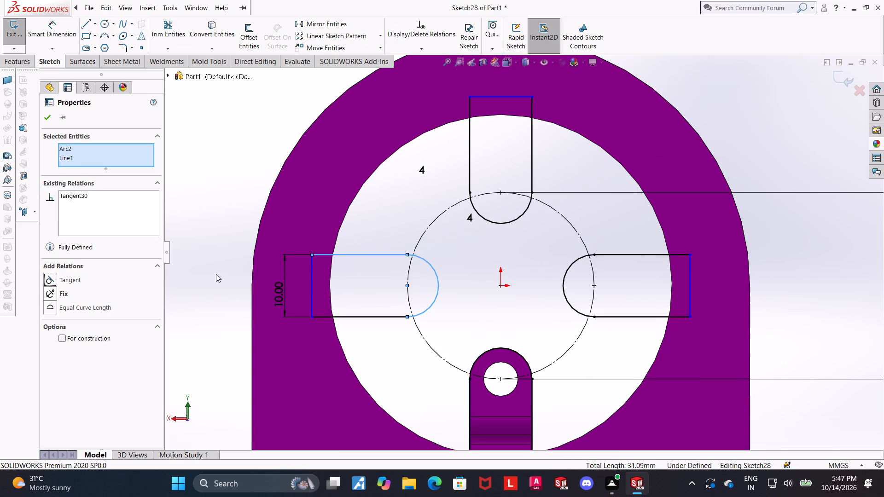
pyautogui.click(227, 206)
pyautogui.keyDown('ctrl'); pyautogui.click(397, 315); pyautogui.keyUp('ctrl')
pyautogui.keyDown('ctrl'); pyautogui.click(421, 313); pyautogui.keyUp('ctrl')
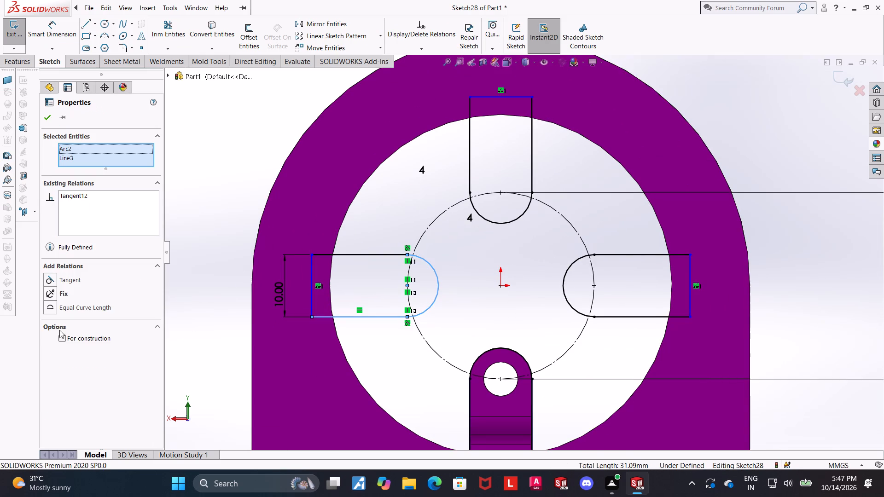
pyautogui.click(51, 279)
pyautogui.click(189, 144)
# Add tangent relations between the top tab's end arc and both of its side edges.
pyautogui.keyDown('ctrl'); pyautogui.click(470, 165); pyautogui.keyUp('ctrl')
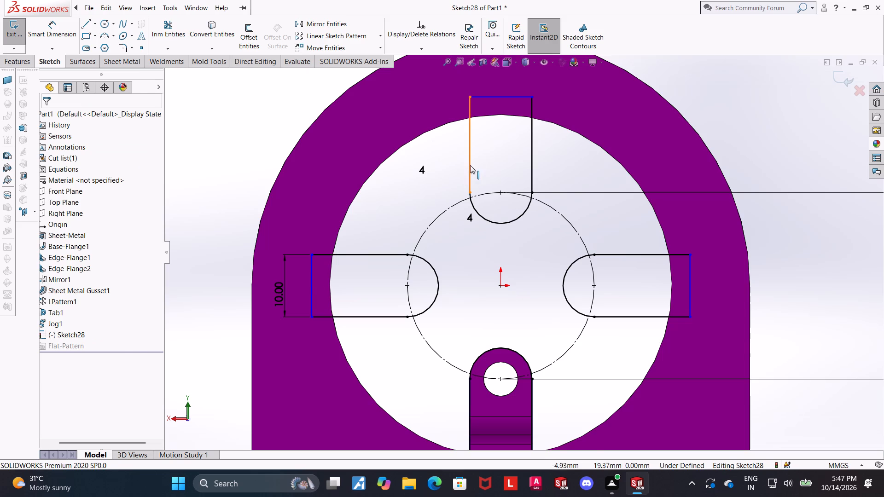
pyautogui.keyDown('ctrl'); pyautogui.click(487, 220); pyautogui.keyUp('ctrl')
pyautogui.keyDown('ctrl'); pyautogui.click(52, 283); pyautogui.keyUp('ctrl')
pyautogui.click(220, 124)
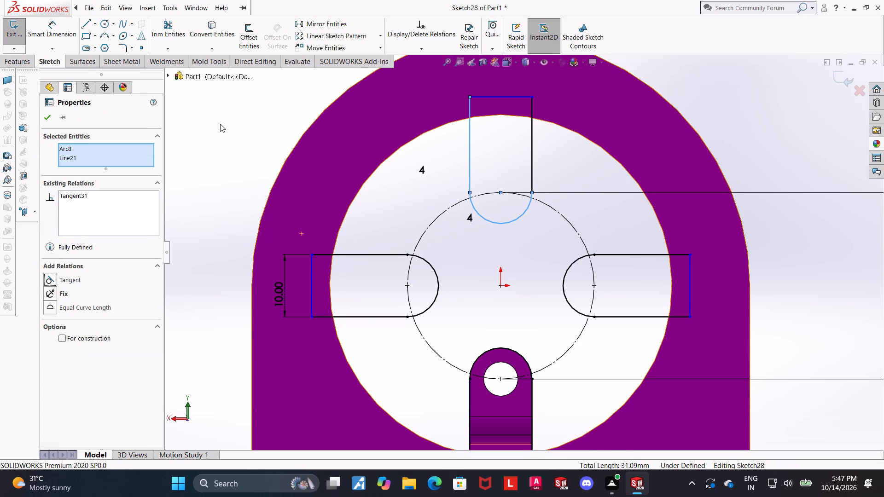
pyautogui.keyDown('ctrl'); pyautogui.click(504, 224); pyautogui.keyUp('ctrl')
pyautogui.keyDown('ctrl'); pyautogui.click(529, 166); pyautogui.keyUp('ctrl')
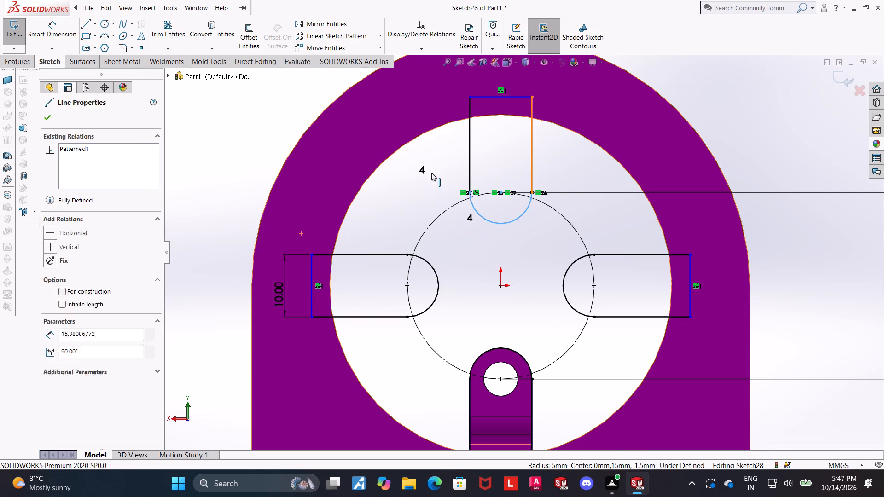
pyautogui.click(47, 281)
pyautogui.scroll(3, 734, 215)
pyautogui.click(775, 251)
# Add tangent relations between the right tab's end arc and both its upper and lower edges.
pyautogui.scroll(-4, 638, 269)
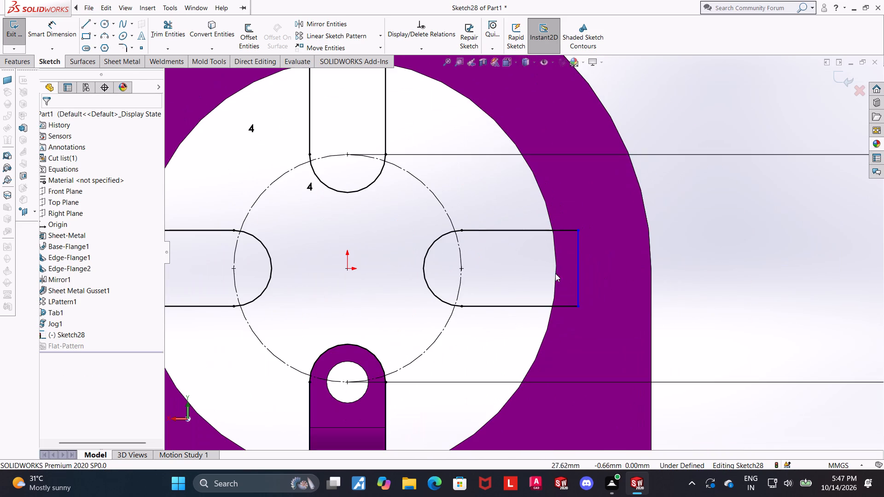
pyautogui.keyDown('ctrl'); pyautogui.click(426, 254); pyautogui.keyUp('ctrl')
pyautogui.keyDown('ctrl'); pyautogui.click(492, 233); pyautogui.keyUp('ctrl')
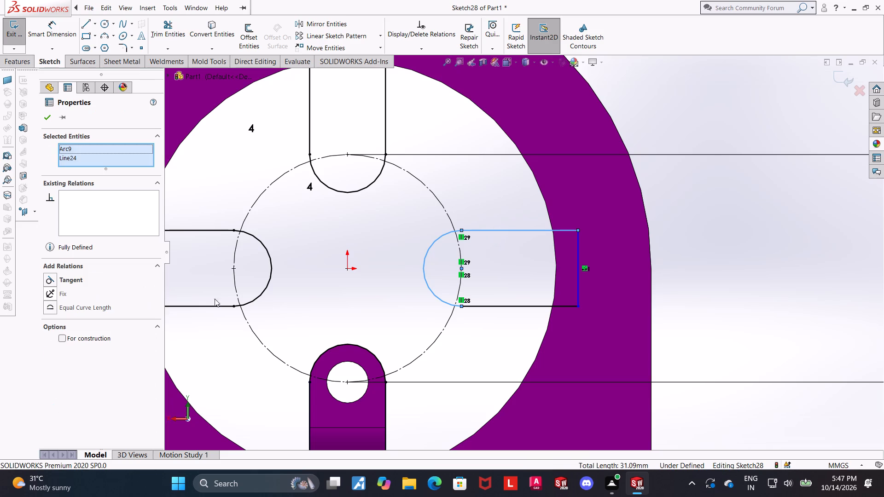
pyautogui.keyDown('ctrl'); pyautogui.click(46, 279); pyautogui.keyUp('ctrl')
pyautogui.click(640, 301)
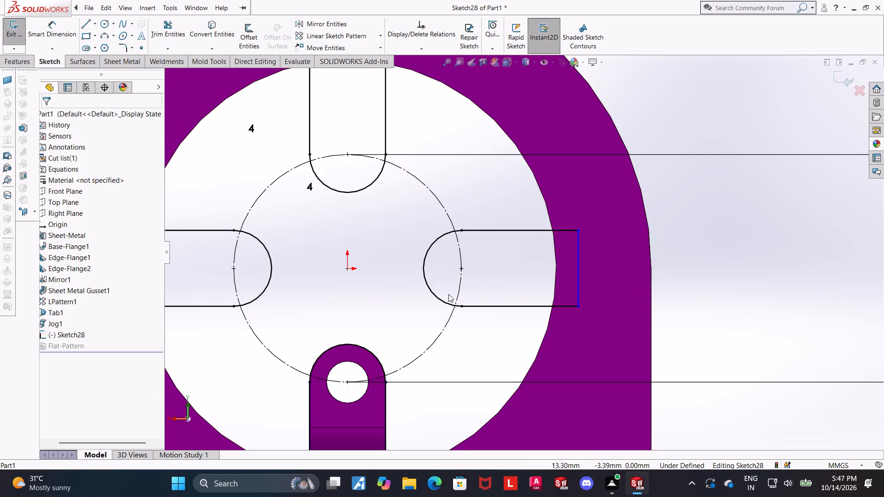
pyautogui.keyDown('ctrl'); pyautogui.click(442, 301); pyautogui.keyUp('ctrl')
pyautogui.keyDown('ctrl'); pyautogui.click(516, 307); pyautogui.keyUp('ctrl')
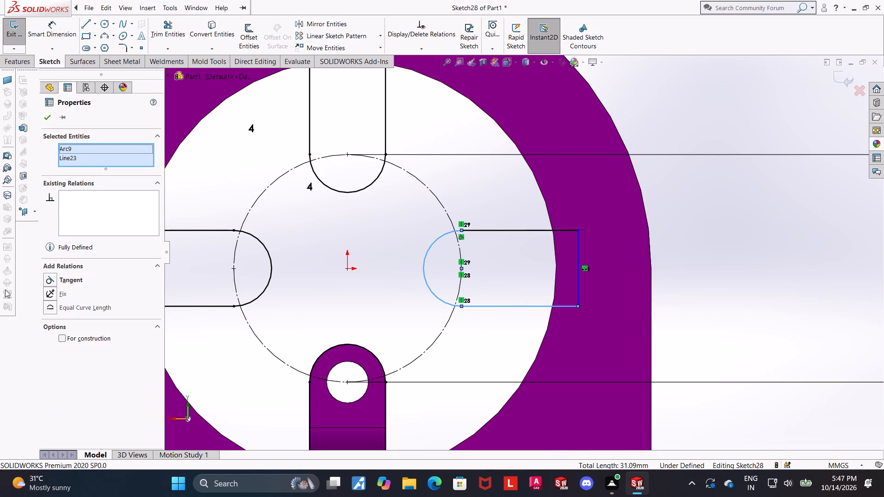
pyautogui.click(47, 279)
pyautogui.scroll(7, 694, 318)
pyautogui.scroll(-3, 454, 190)
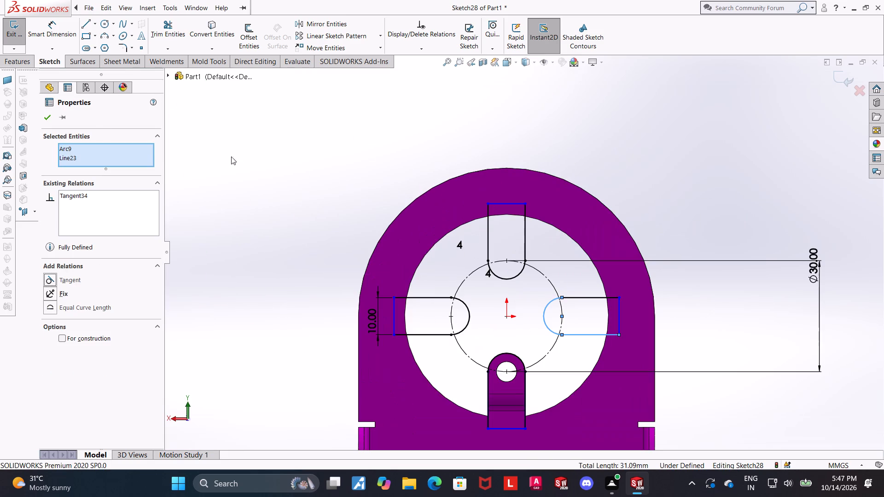
pyautogui.click(46, 115)
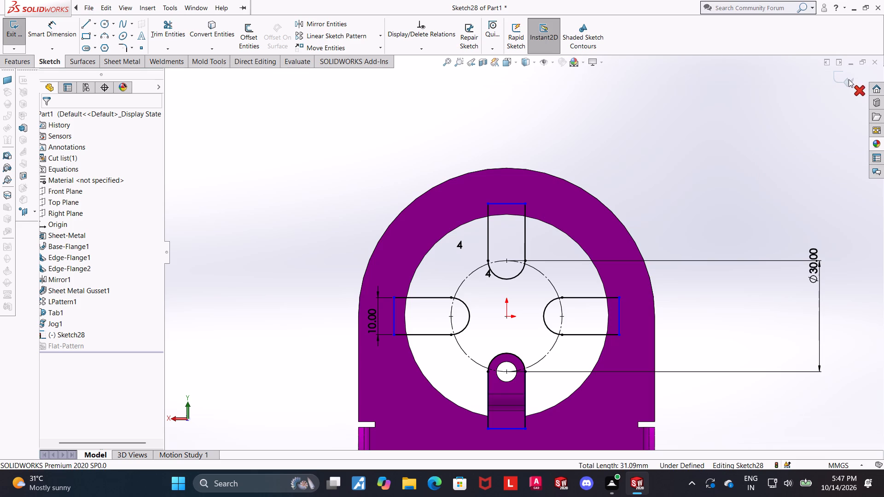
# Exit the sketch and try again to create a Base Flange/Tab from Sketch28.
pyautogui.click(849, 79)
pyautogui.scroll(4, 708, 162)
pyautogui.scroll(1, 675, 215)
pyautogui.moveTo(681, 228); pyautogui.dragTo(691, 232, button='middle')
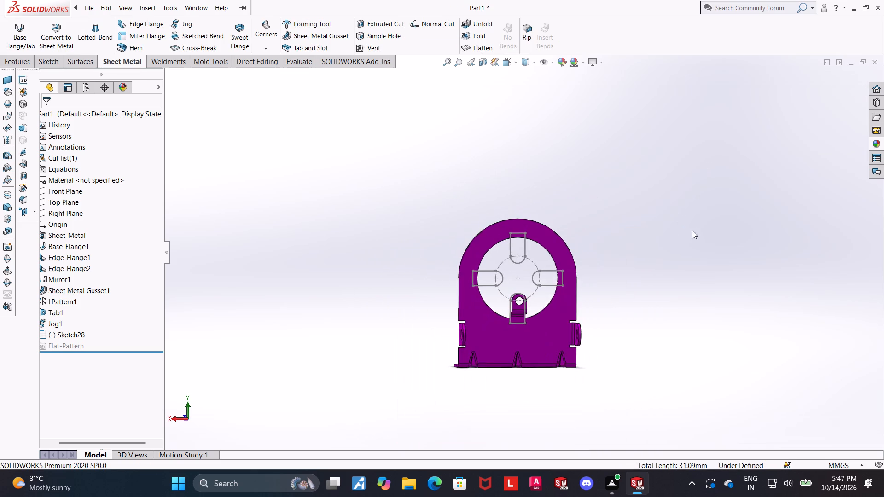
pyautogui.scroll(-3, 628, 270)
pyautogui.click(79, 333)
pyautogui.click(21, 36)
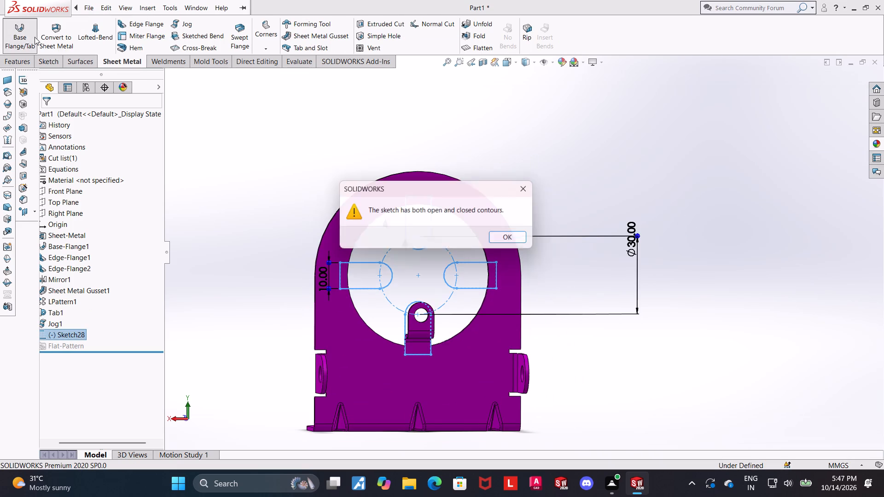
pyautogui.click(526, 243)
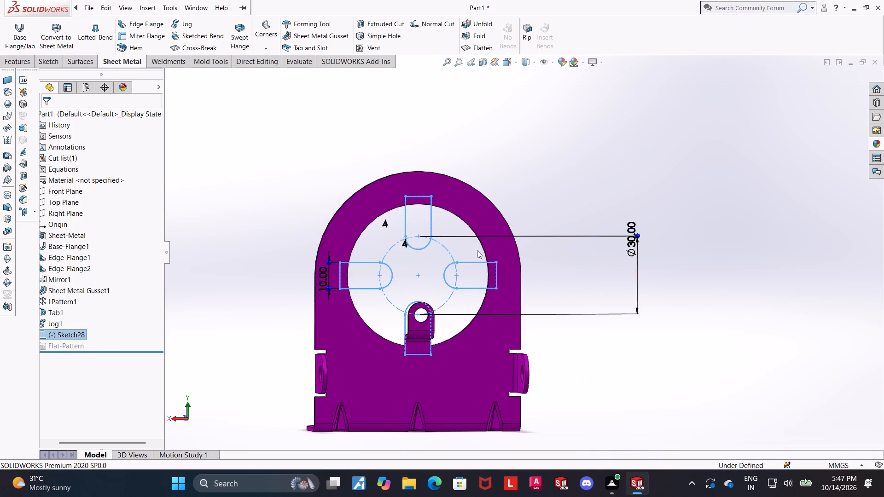
# Examine how Sketch28's lower tab profile lies against the existing jogged tab and the Tab1 feature.
pyautogui.scroll(2, 477, 250)
pyautogui.moveTo(466, 277); pyautogui.dragTo(466, 310, button='middle')
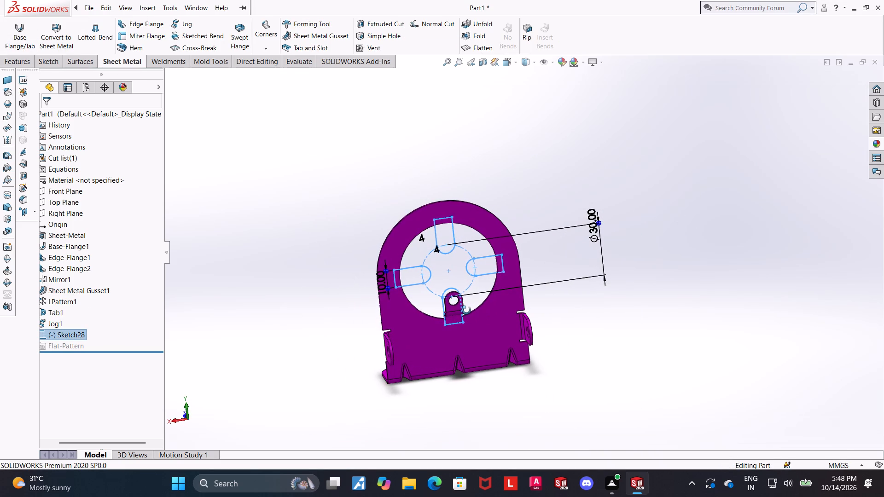
pyautogui.moveTo(466, 310); pyautogui.dragTo(469, 310, button='middle')
pyautogui.scroll(-6, 448, 288)
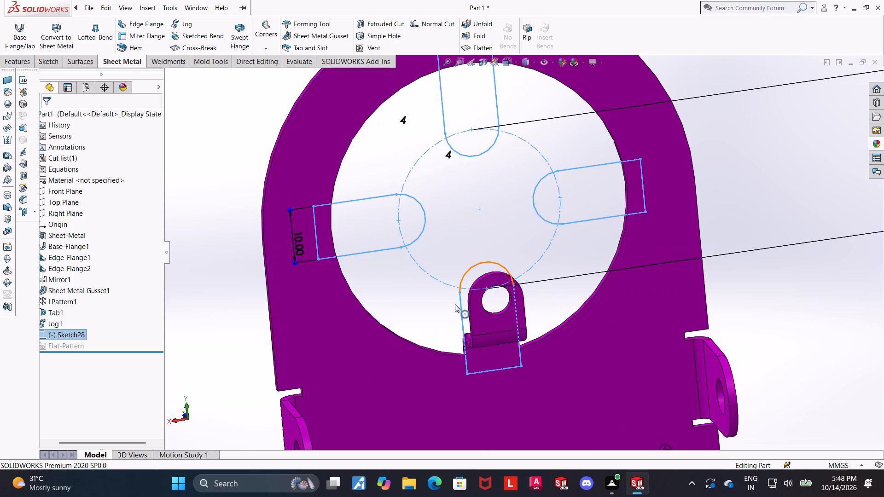
pyautogui.moveTo(457, 306); pyautogui.dragTo(471, 299, button='middle')
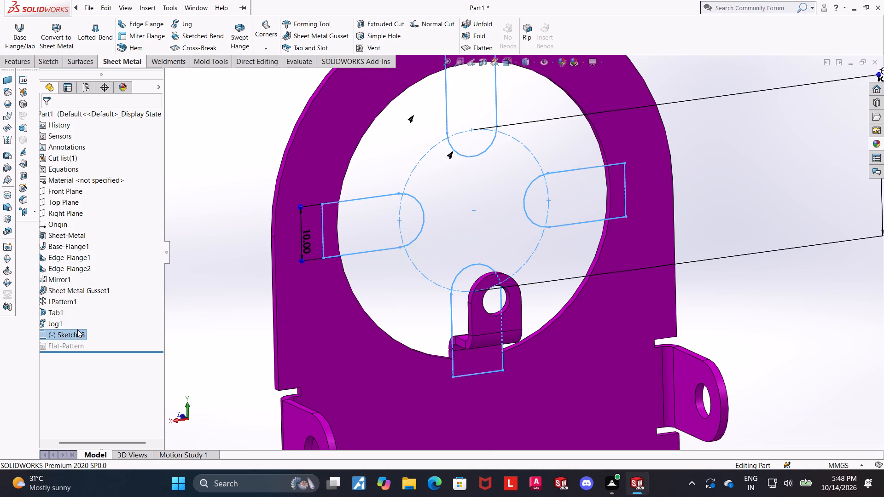
pyautogui.click(69, 330)
pyautogui.click(73, 308)
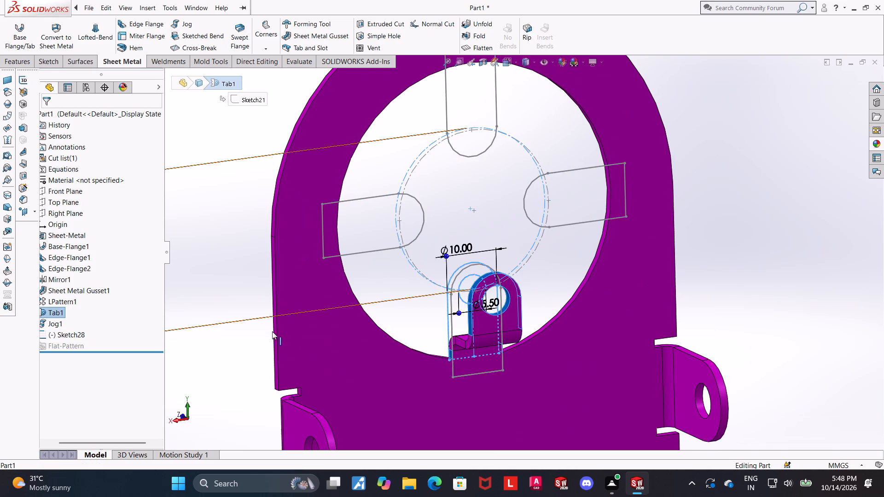
pyautogui.moveTo(359, 366); pyautogui.dragTo(363, 334, button='middle')
pyautogui.scroll(-5, 531, 298)
pyautogui.scroll(2, 459, 336)
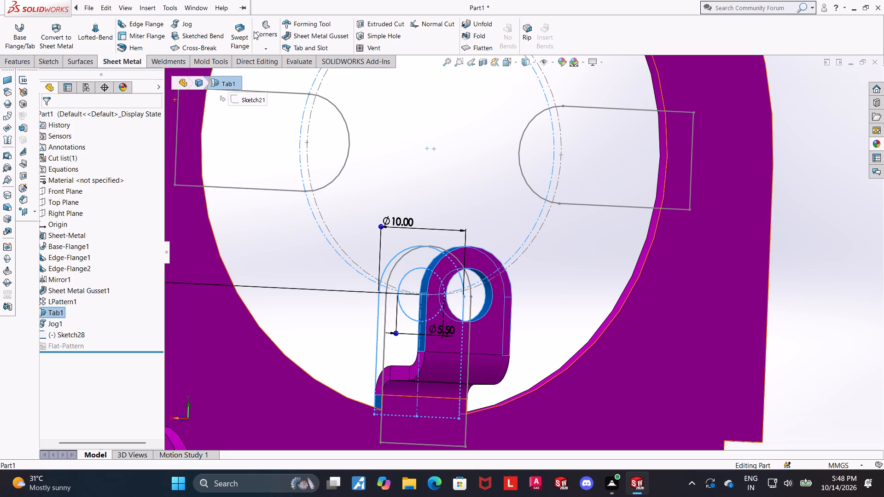
# Reopen Sketch28 and trim away the entire lower round-ended tab profile beside the existing jogged tab.
pyautogui.click(65, 333)
pyautogui.click(70, 309)
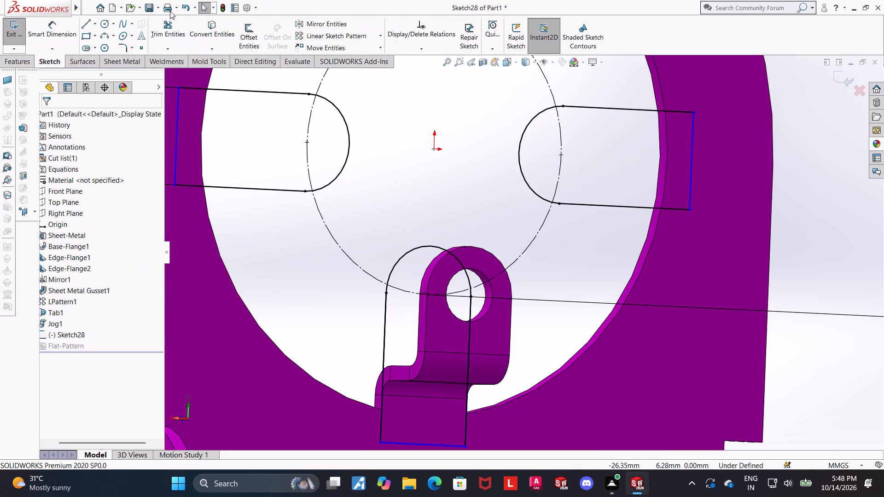
pyautogui.click(163, 26)
pyautogui.moveTo(421, 276); pyautogui.dragTo(414, 222)
pyautogui.moveTo(403, 306); pyautogui.dragTo(352, 306)
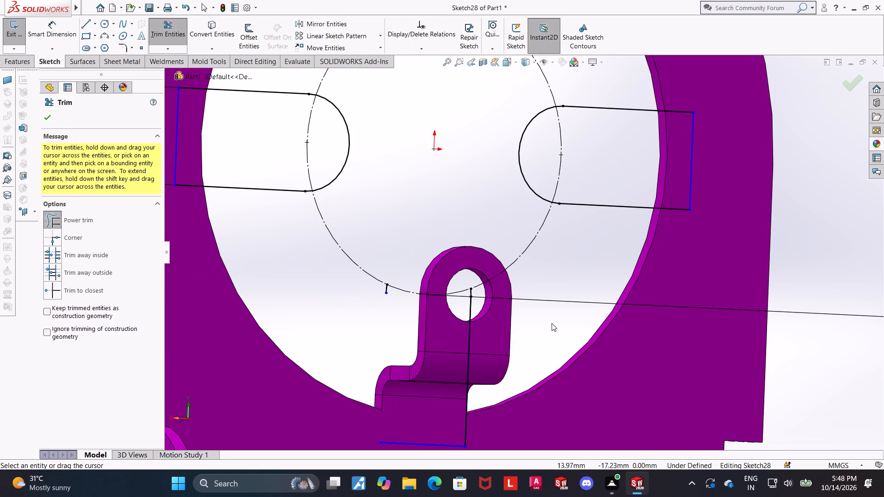
pyautogui.scroll(4, 412, 289)
pyautogui.scroll(-4, 437, 304)
pyautogui.moveTo(499, 347); pyautogui.dragTo(499, 395)
pyautogui.moveTo(537, 326); pyautogui.dragTo(744, 342)
pyautogui.scroll(5, 517, 198)
pyautogui.scroll(-9, 512, 222)
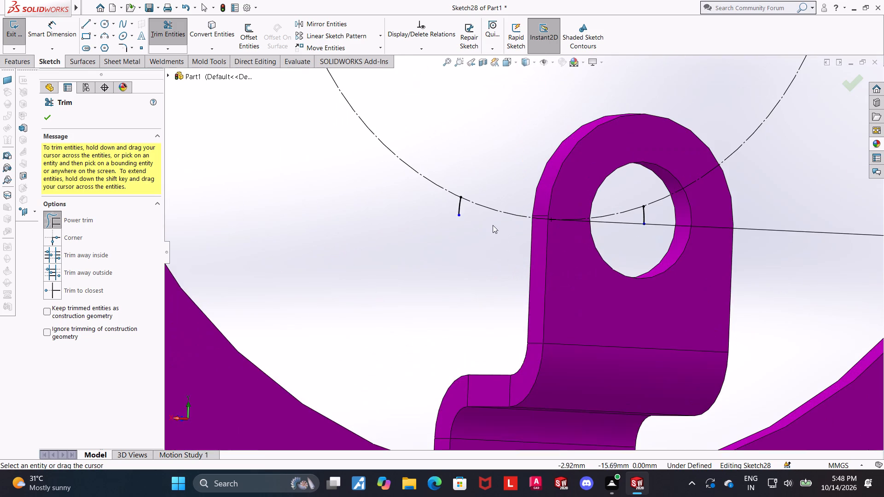
pyautogui.moveTo(464, 212); pyautogui.dragTo(408, 194)
pyautogui.moveTo(638, 215); pyautogui.dragTo(653, 214)
pyautogui.scroll(11, 663, 222)
pyautogui.click(845, 83)
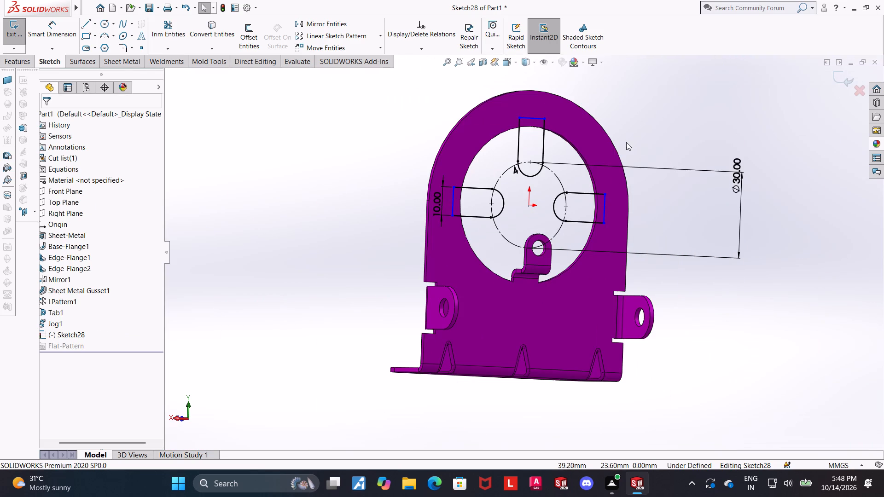
# Exit Sketch28 and create a merged 1.5 mm Base Flange/Tab from its three round-ended profiles, keeping the thickness in line with the plate.
pyautogui.moveTo(616, 168); pyautogui.dragTo(622, 191, button='middle')
pyautogui.scroll(1, 622, 191)
pyautogui.scroll(-2, 657, 155)
pyautogui.click(844, 79)
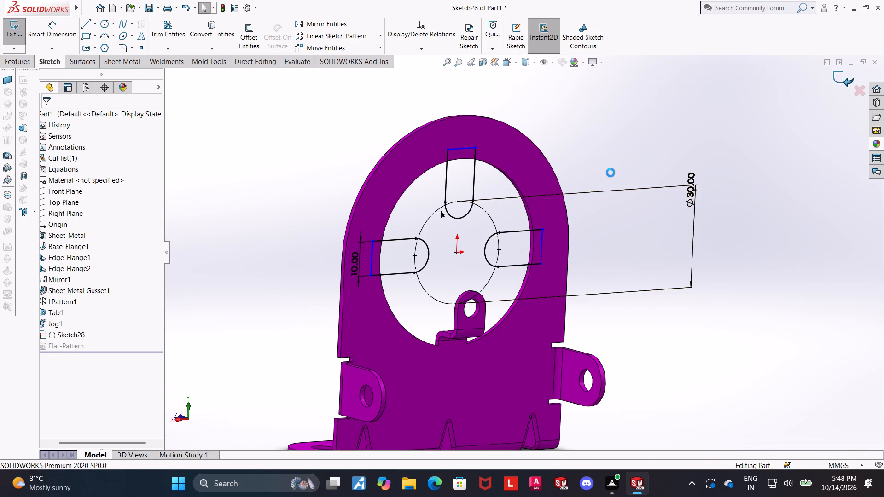
pyautogui.moveTo(437, 265); pyautogui.dragTo(431, 262, button='middle')
pyautogui.click(53, 333)
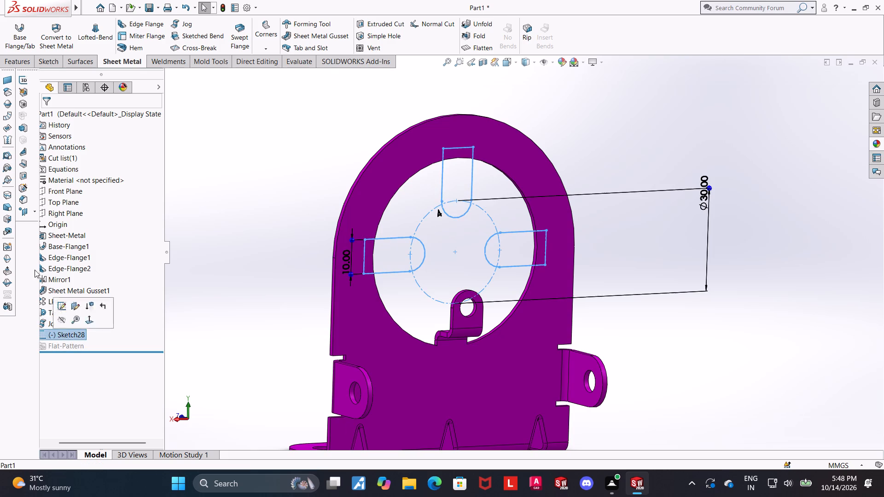
pyautogui.click(20, 34)
pyautogui.moveTo(203, 235); pyautogui.dragTo(246, 244, button='middle')
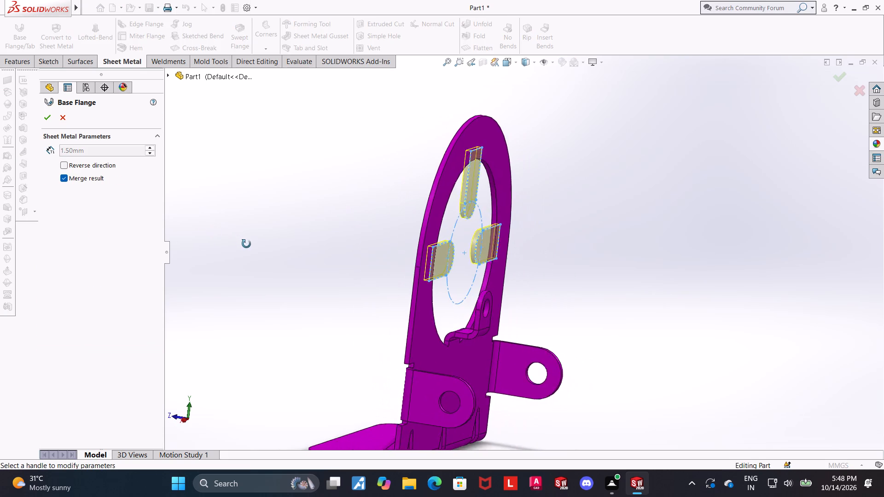
pyautogui.moveTo(246, 244); pyautogui.dragTo(291, 214, button='middle')
pyautogui.click(506, 67)
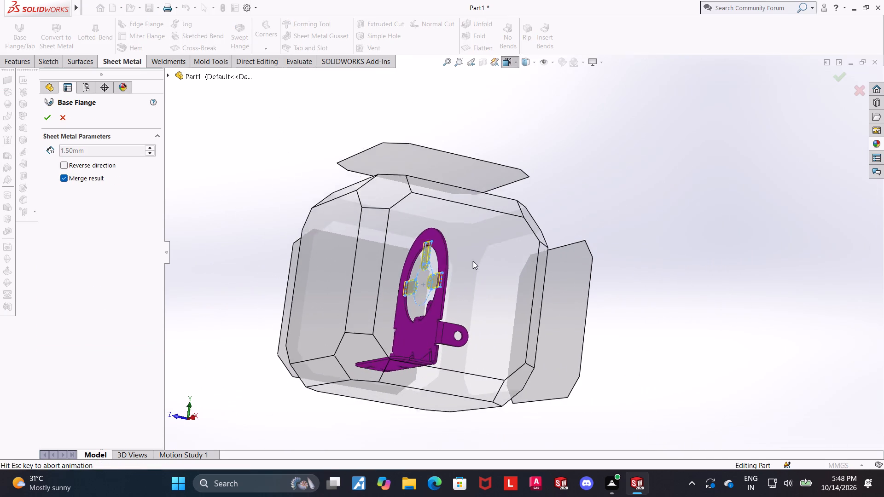
pyautogui.click(424, 292)
pyautogui.scroll(-2, 622, 224)
pyautogui.scroll(-2, 526, 219)
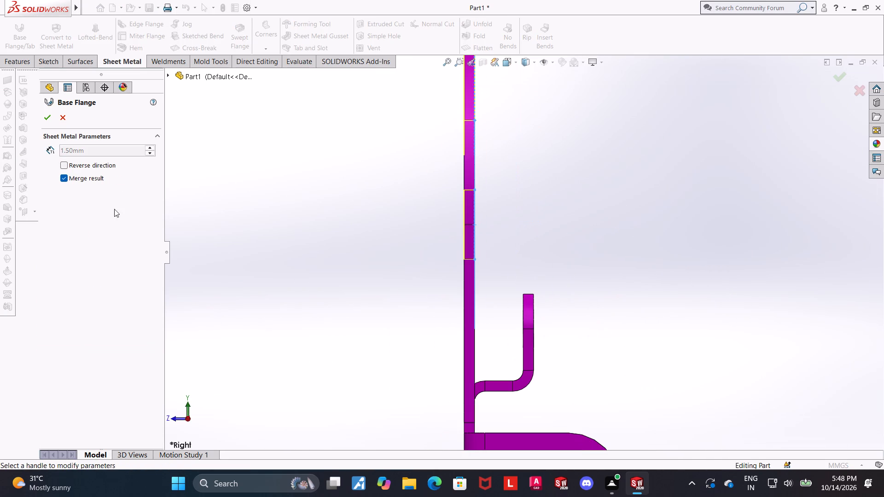
pyautogui.click(46, 113)
# Examine the three new round-ended tabs around the large hole and their position relative to the jogged tab.
pyautogui.scroll(4, 616, 248)
pyautogui.moveTo(632, 251); pyautogui.dragTo(575, 269, button='middle')
pyautogui.scroll(4, 578, 266)
pyautogui.click(690, 243)
pyautogui.moveTo(691, 239); pyautogui.dragTo(657, 235, button='middle')
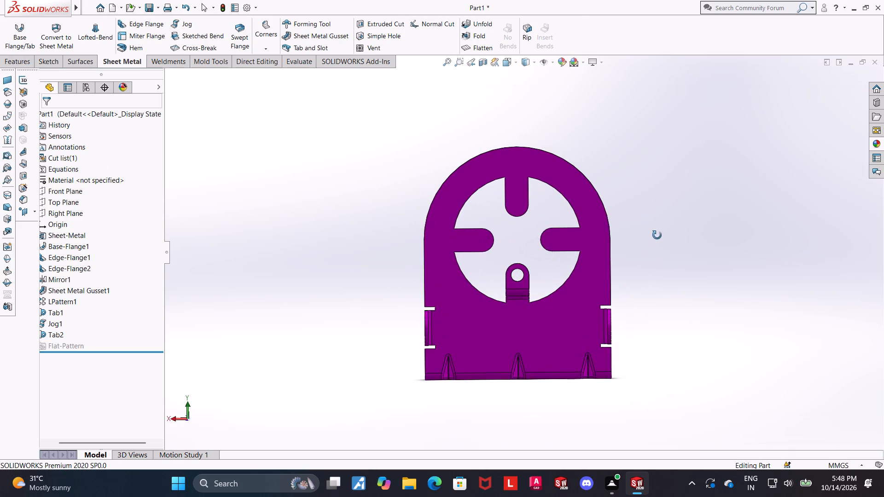
pyautogui.moveTo(657, 235); pyautogui.dragTo(657, 235, button='middle')
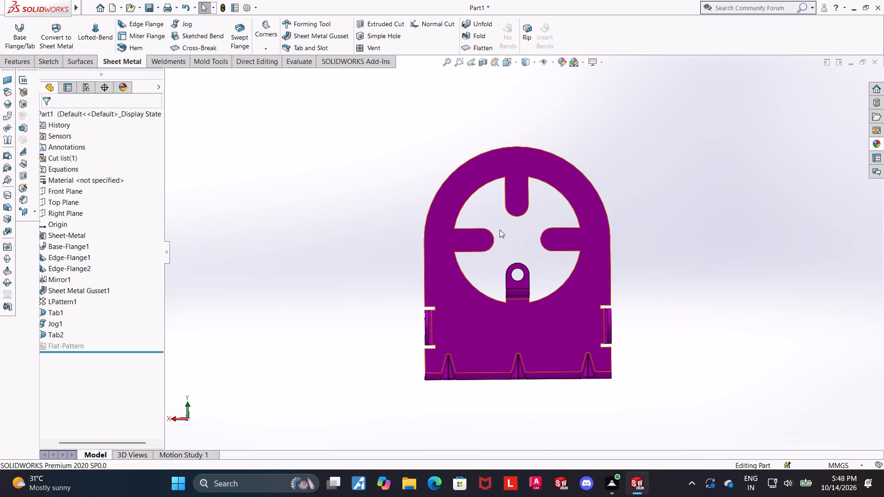
pyautogui.scroll(2, 499, 236)
pyautogui.scroll(-5, 598, 241)
pyautogui.scroll(5, 467, 244)
pyautogui.scroll(-5, 434, 247)
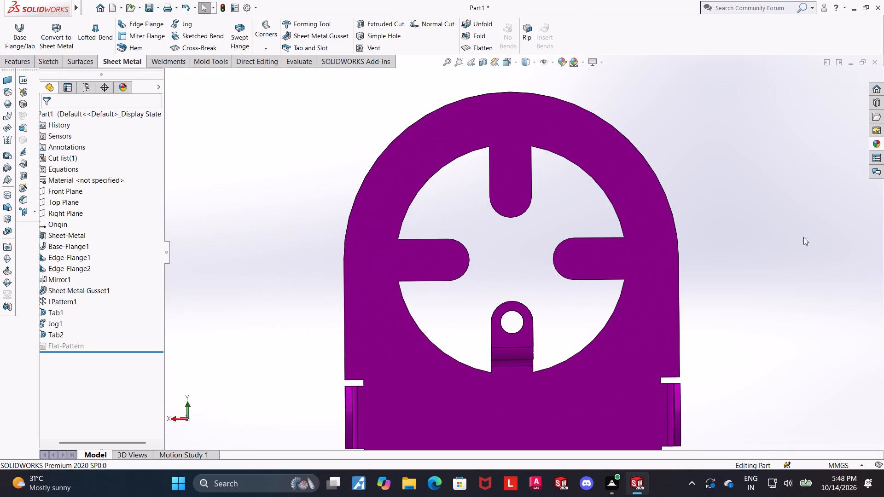
pyautogui.press('Escape')
pyautogui.scroll(4, 706, 230)
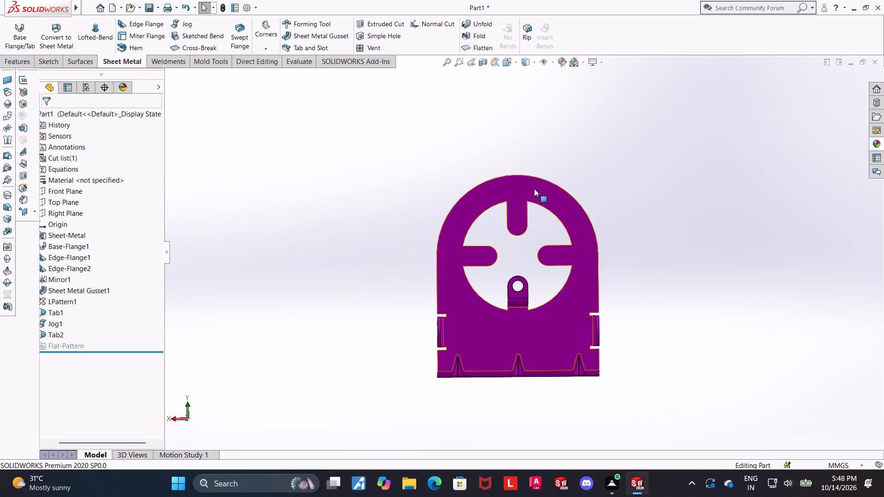
# Start a sketch on the plate's flat face and draw a 10 mm vertical line across the left tab, from edge to edge.
pyautogui.click(534, 189)
pyautogui.click(575, 163)
pyautogui.click(81, 355)
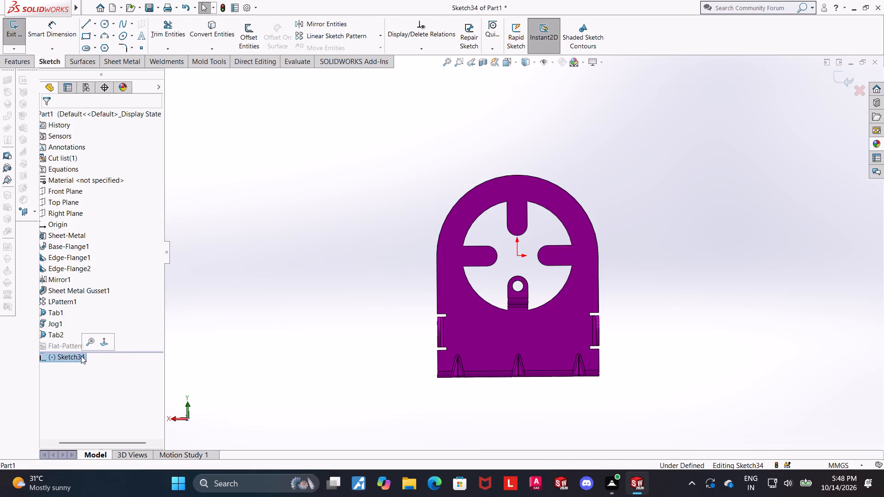
pyautogui.click(104, 346)
pyautogui.scroll(2, 707, 147)
pyautogui.scroll(-2, 604, 152)
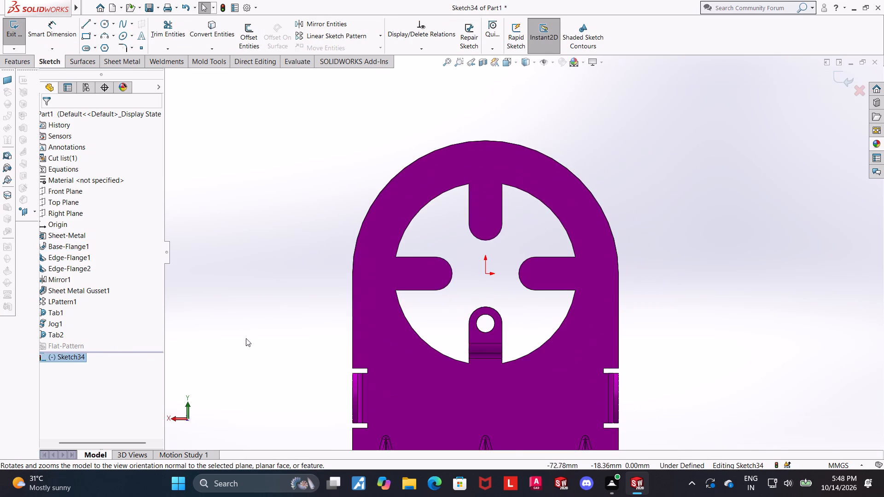
pyautogui.scroll(-1, 382, 364)
pyautogui.scroll(1, 743, 210)
pyautogui.scroll(-2, 679, 205)
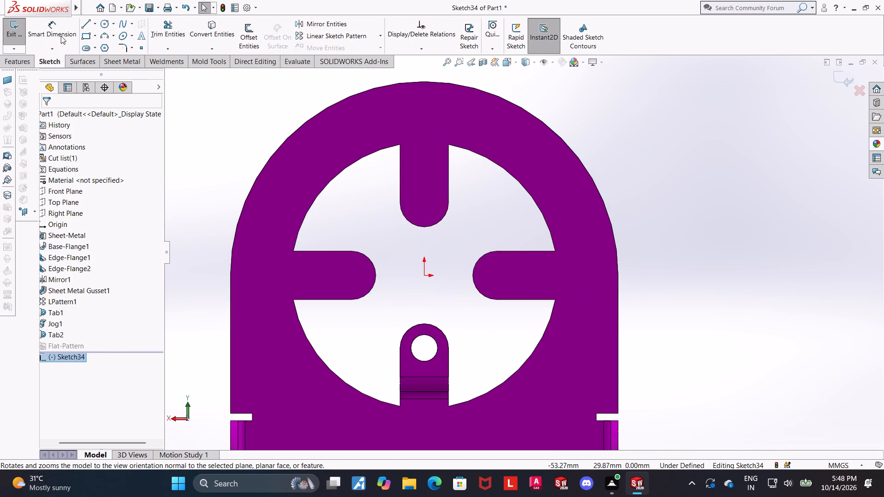
pyautogui.click(88, 22)
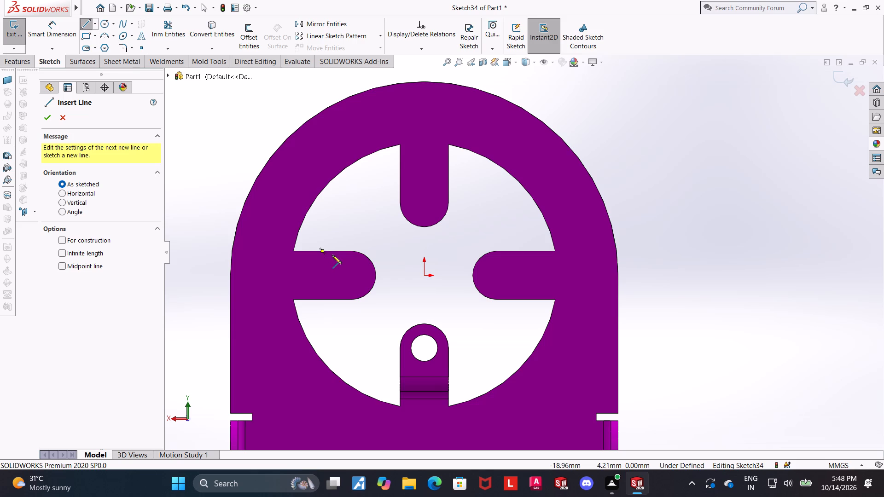
pyautogui.click(333, 249)
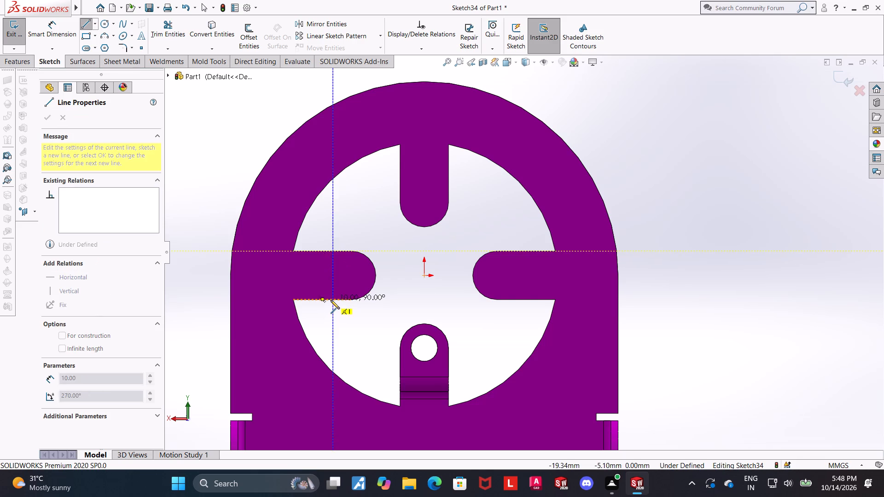
pyautogui.click(331, 300)
pyautogui.press('Escape')
pyautogui.press('Escape')
# Draw a vertical line across the right tab and a horizontal line across the upper tab, each spanning edge to edge.
pyautogui.click(88, 28)
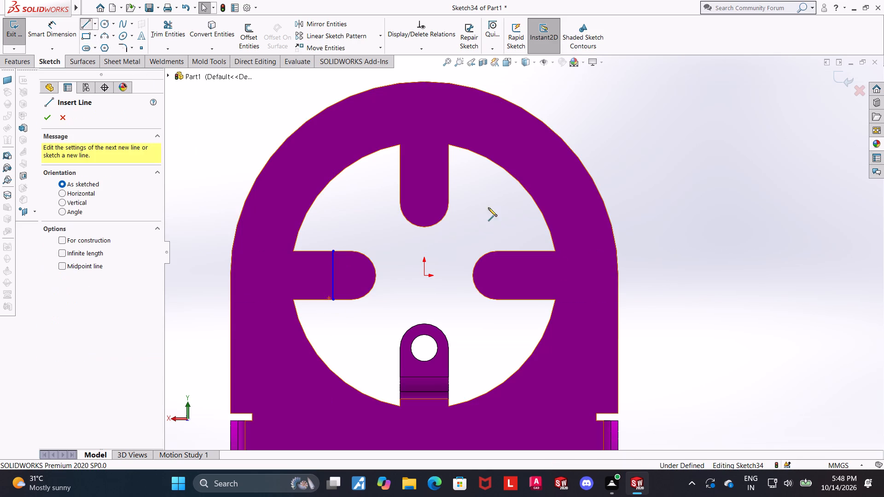
pyautogui.click(515, 253)
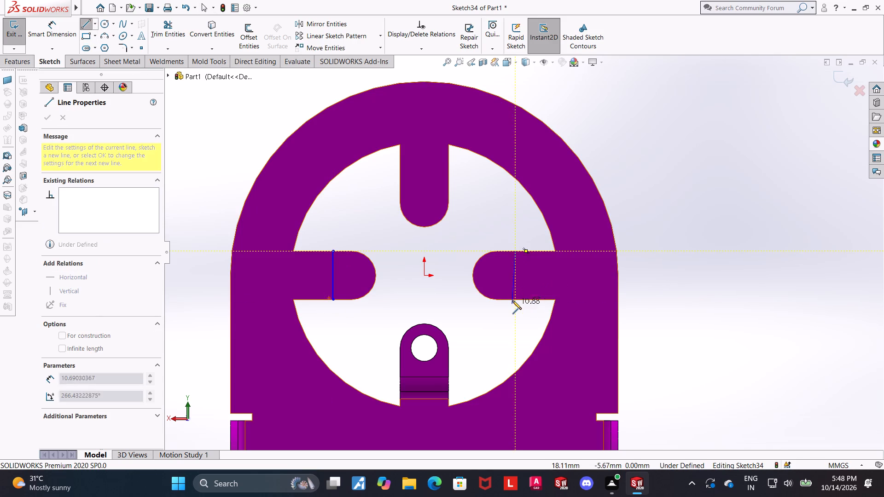
pyautogui.click(515, 299)
pyautogui.press('Escape')
pyautogui.press('Escape')
pyautogui.press('Escape')
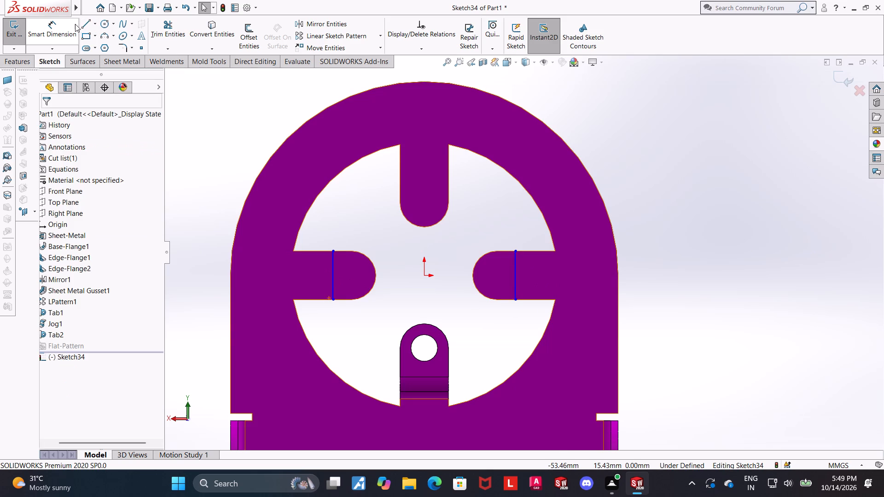
pyautogui.click(83, 22)
pyautogui.click(399, 192)
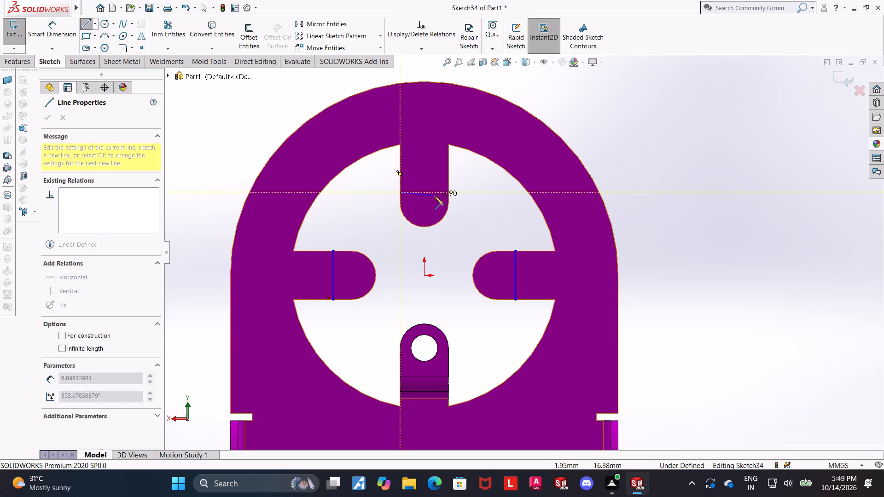
pyautogui.click(448, 191)
pyautogui.press('Escape')
pyautogui.press('Escape')
pyautogui.press('Escape')
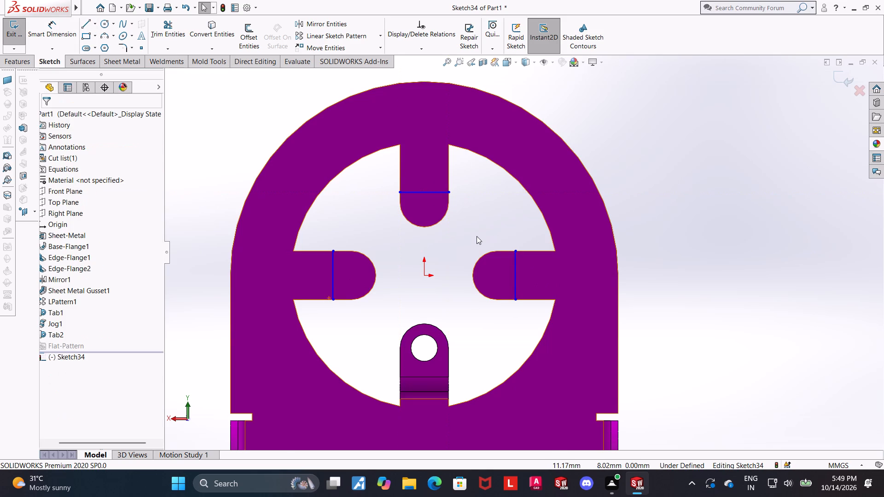
pyautogui.scroll(1, 477, 236)
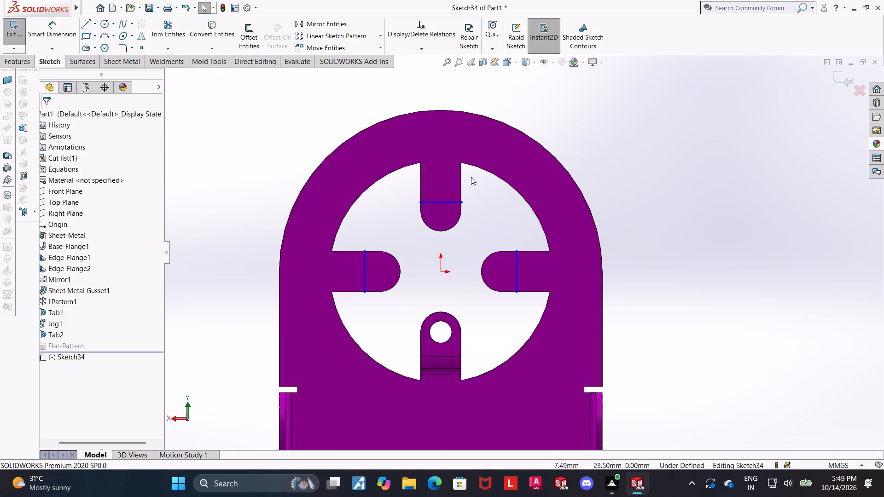
pyautogui.press('Escape')
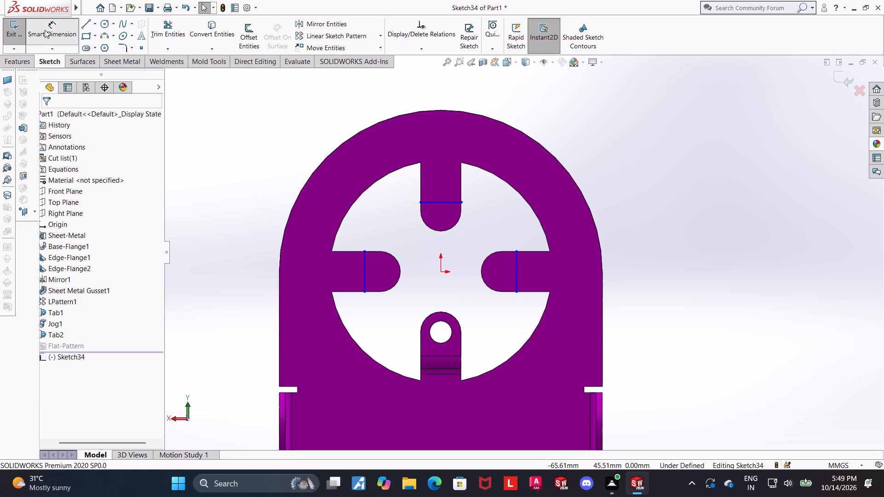
# Dimension the distance between the two side tabs' vertical lines as 45 mm.
pyautogui.click(45, 30)
pyautogui.click(365, 260)
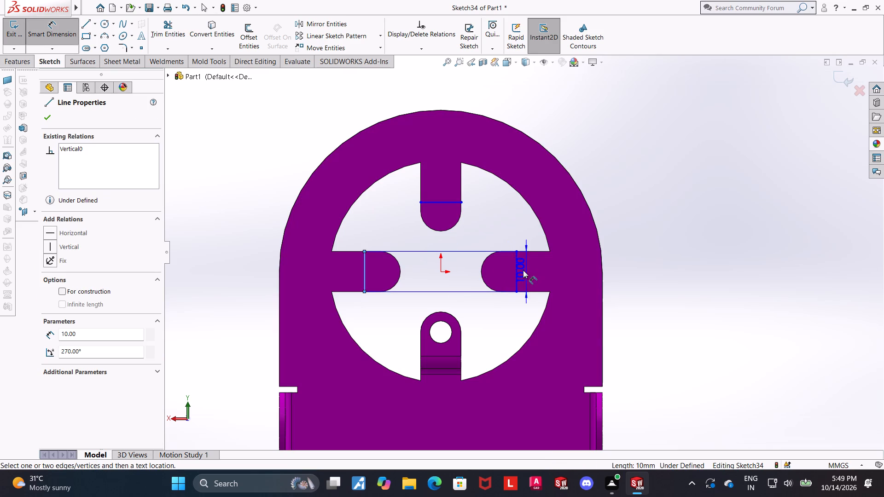
pyautogui.click(517, 270)
pyautogui.scroll(2, 500, 229)
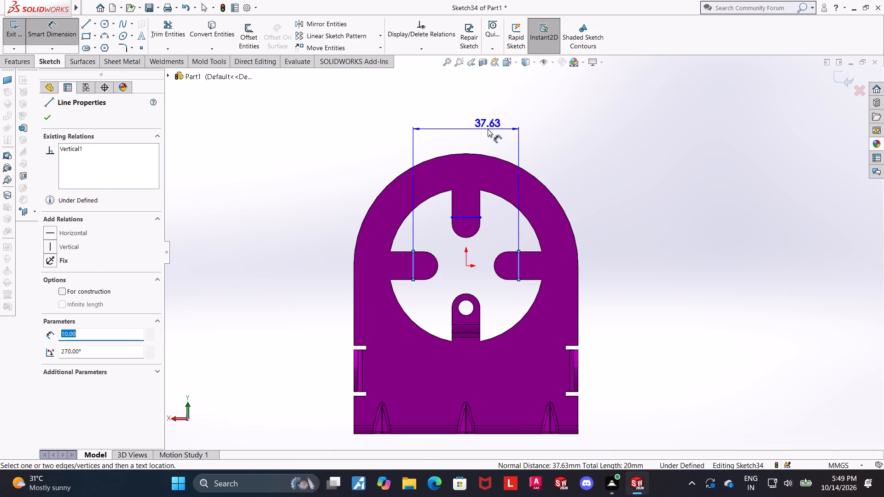
pyautogui.click(488, 129)
pyautogui.write('45')
pyautogui.press('Return')
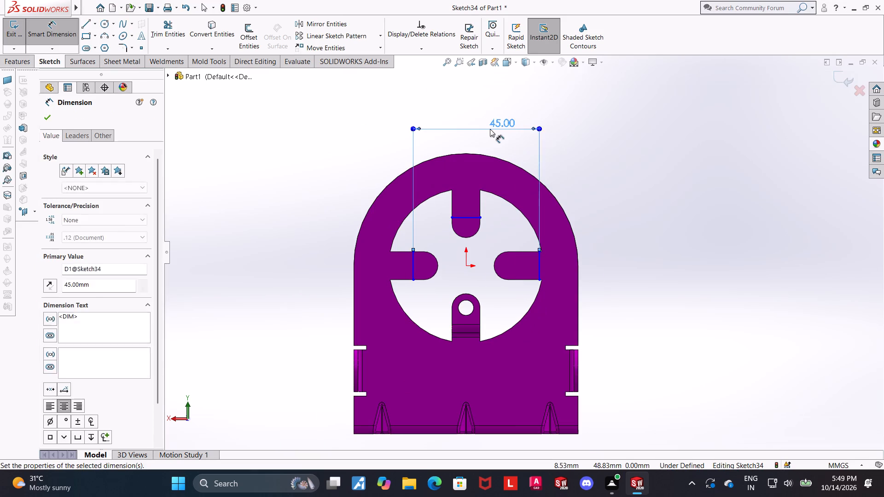
pyautogui.press('Escape')
pyautogui.press('Escape')
pyautogui.click(661, 216)
pyautogui.scroll(-1, 544, 245)
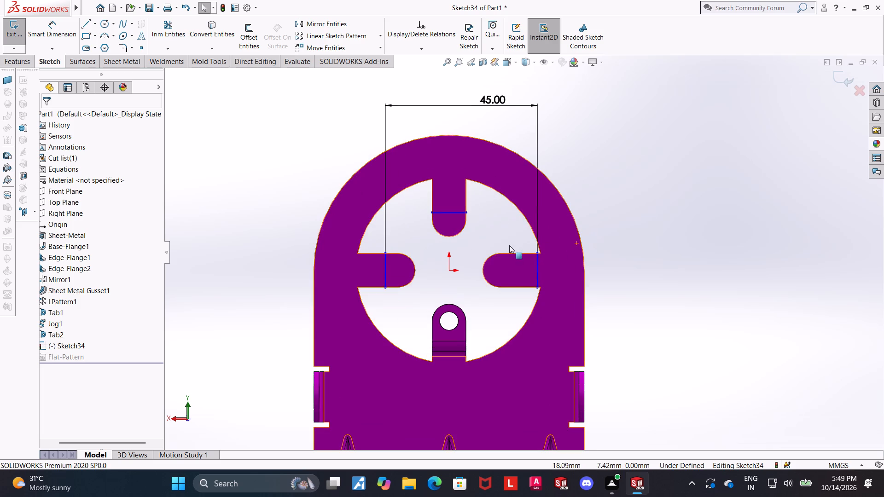
# Draw a vertical centerline about 6 mm long downward from the origin.
pyautogui.click(95, 24)
pyautogui.click(91, 47)
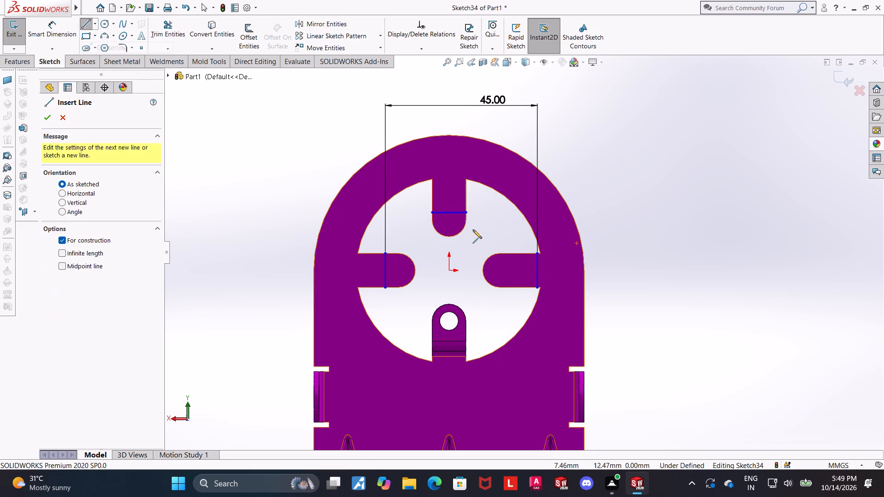
pyautogui.click(449, 268)
pyautogui.click(451, 291)
pyautogui.press('Escape')
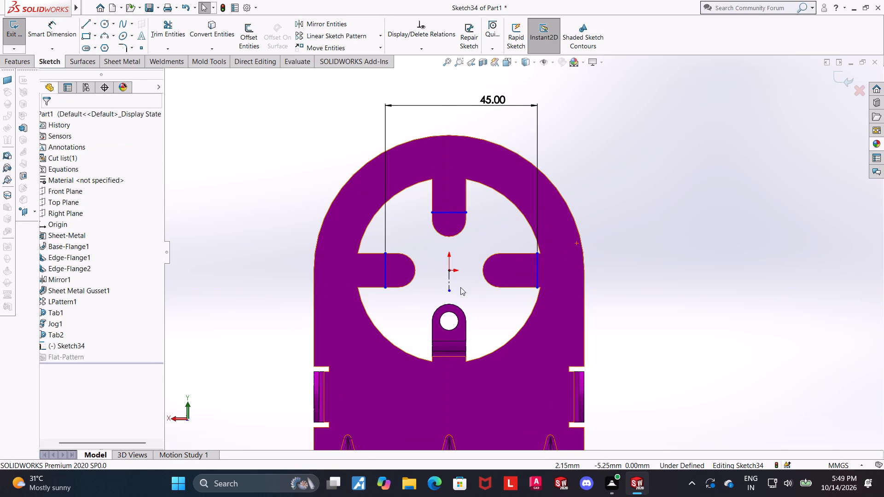
pyautogui.press('Escape')
# Make the two side tabs' vertical lines symmetric about the centerline.
pyautogui.click(449, 282)
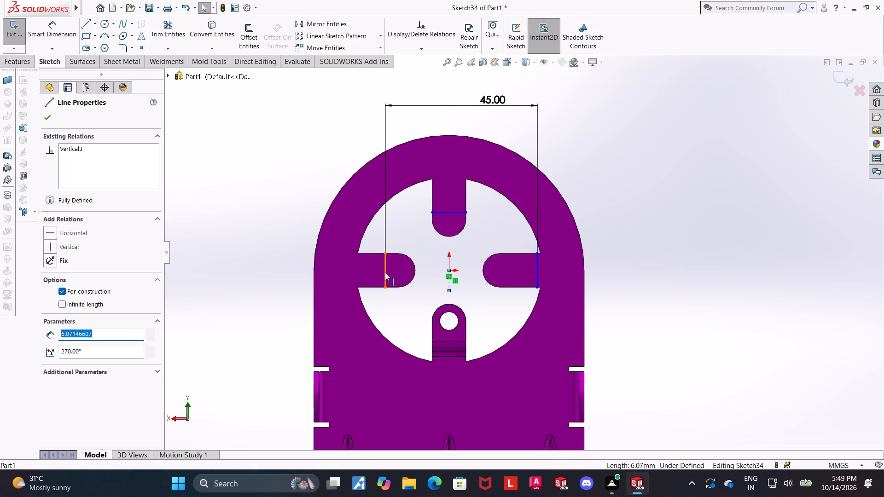
pyautogui.keyDown('ctrl'); pyautogui.click(387, 272); pyautogui.keyUp('ctrl')
pyautogui.keyDown('ctrl'); pyautogui.click(536, 274); pyautogui.keyUp('ctrl')
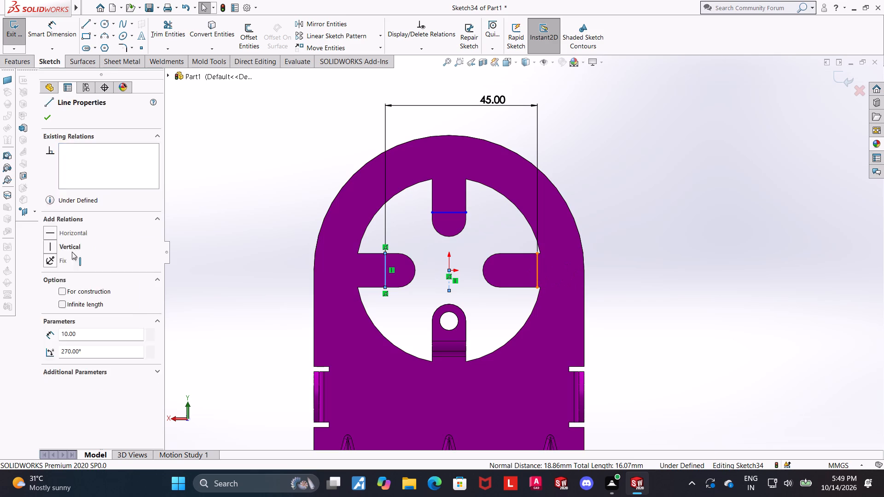
pyautogui.click(53, 356)
pyautogui.press('Escape')
pyautogui.scroll(1, 620, 238)
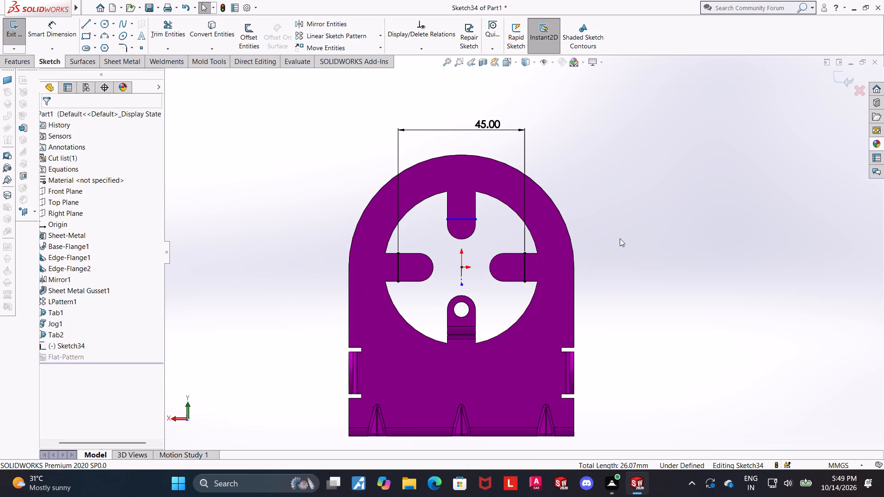
pyautogui.scroll(1, 620, 238)
pyautogui.scroll(-2, 590, 214)
pyautogui.press('Escape')
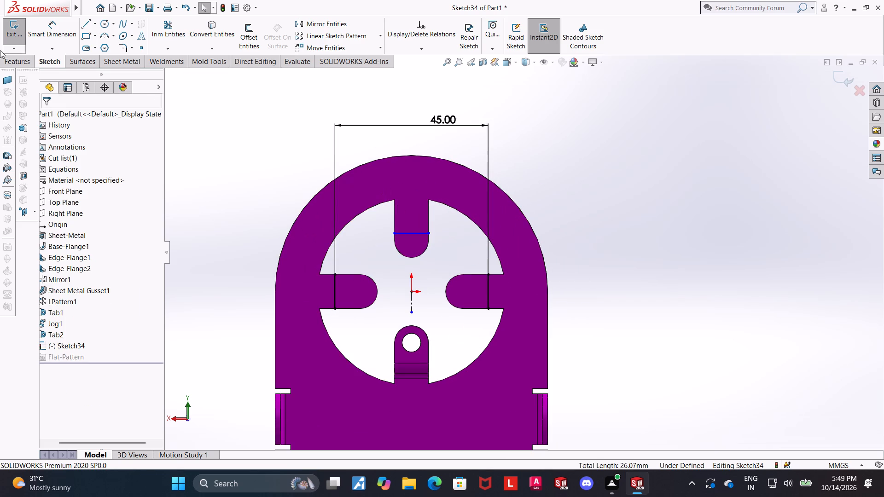
# Dimension the upper tab's horizontal line at 45/2 (22.50 mm) from the origin.
pyautogui.click(59, 27)
pyautogui.click(412, 294)
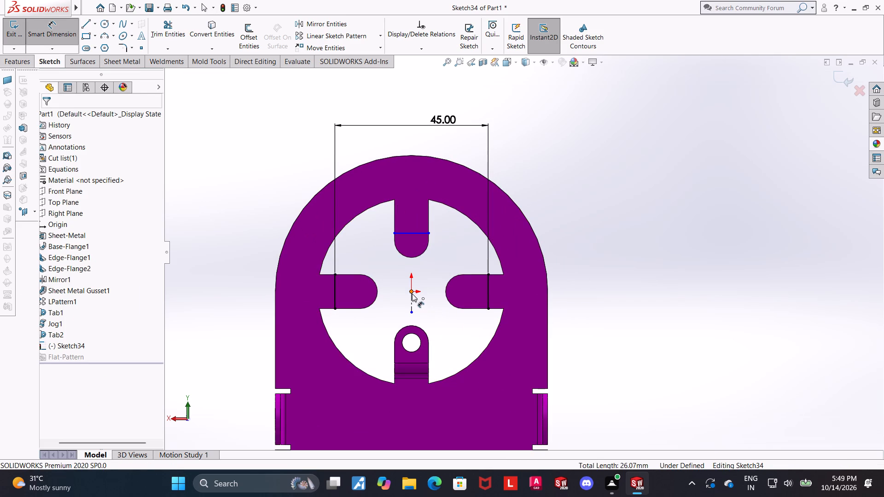
pyautogui.click(417, 234)
pyautogui.click(593, 265)
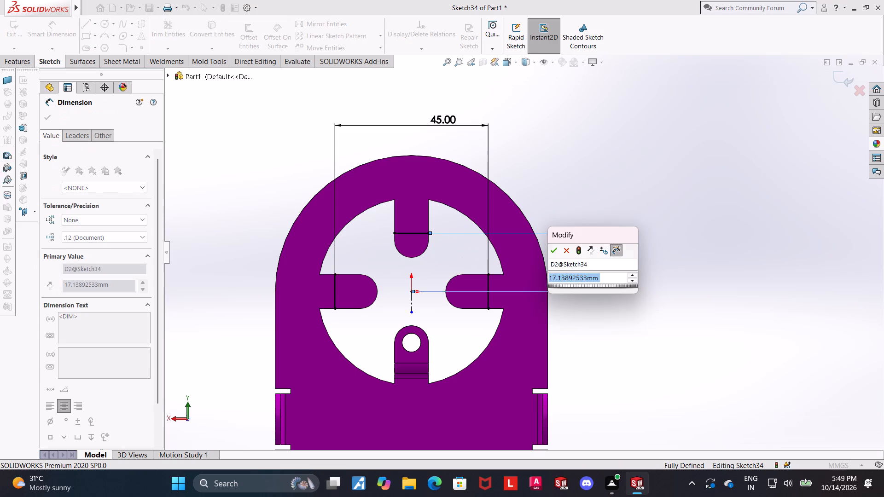
pyautogui.write('45/2')
pyautogui.press('Return')
pyautogui.press('Escape')
pyautogui.press('Escape')
pyautogui.scroll(1, 628, 277)
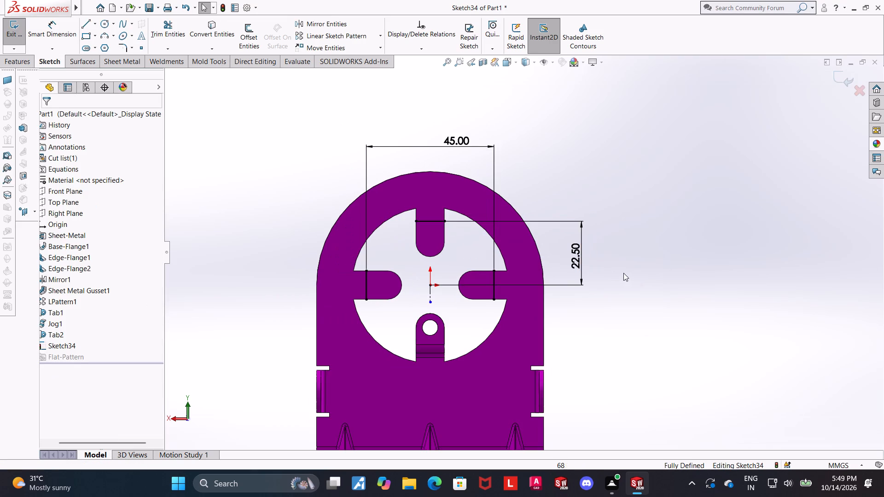
pyautogui.scroll(-2, 595, 266)
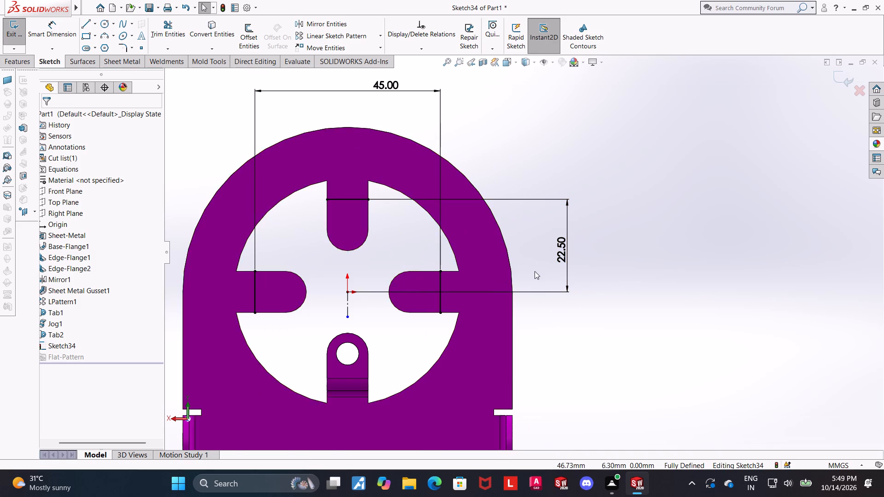
# Finish the sketch containing the lines across the three round-ended tabs.
pyautogui.scroll(2, 525, 279)
pyautogui.scroll(-1, 542, 241)
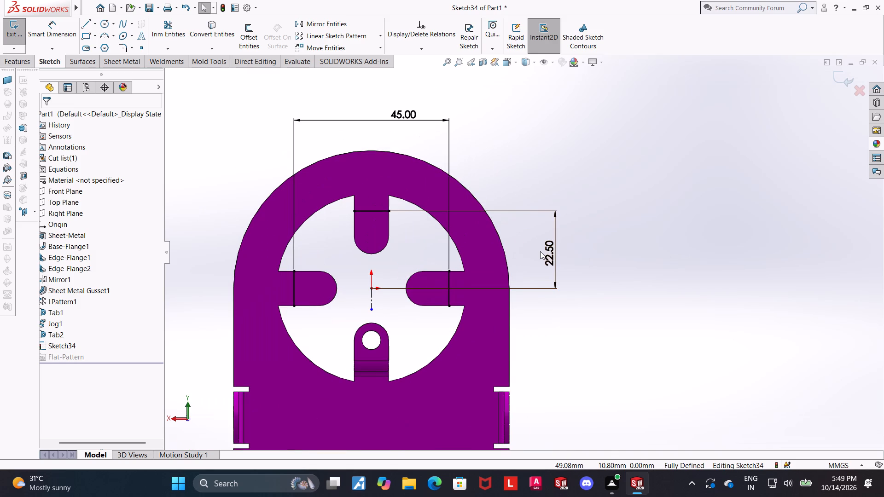
pyautogui.scroll(1, 540, 251)
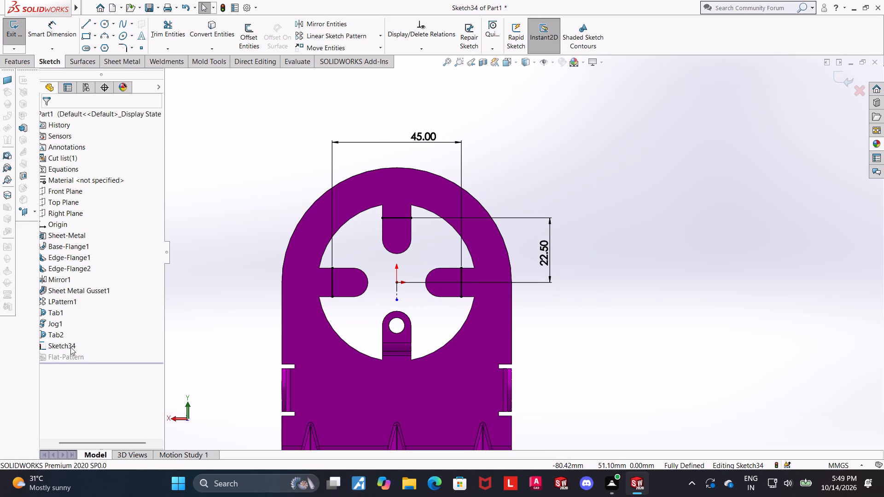
pyautogui.click(835, 73)
pyautogui.scroll(2, 68, 325)
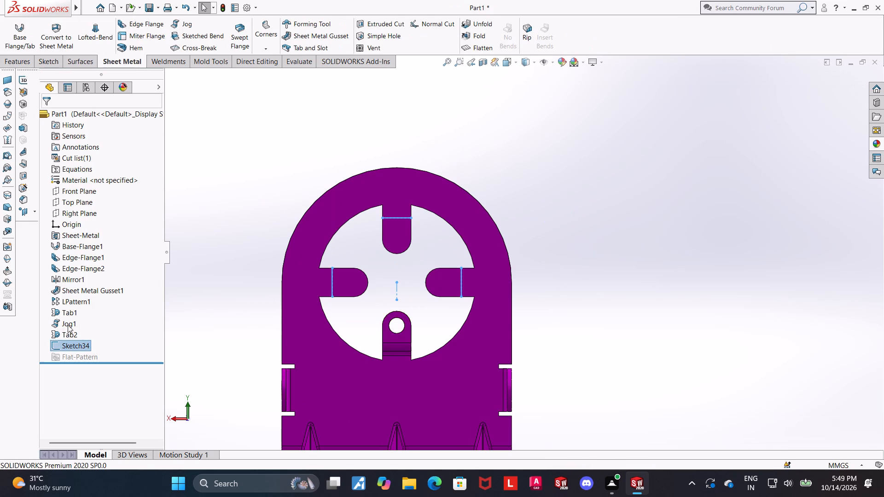
# Reopen the profile sketch of the Tab2 feature for editing.
pyautogui.click(45, 337)
pyautogui.click(69, 348)
pyautogui.click(78, 324)
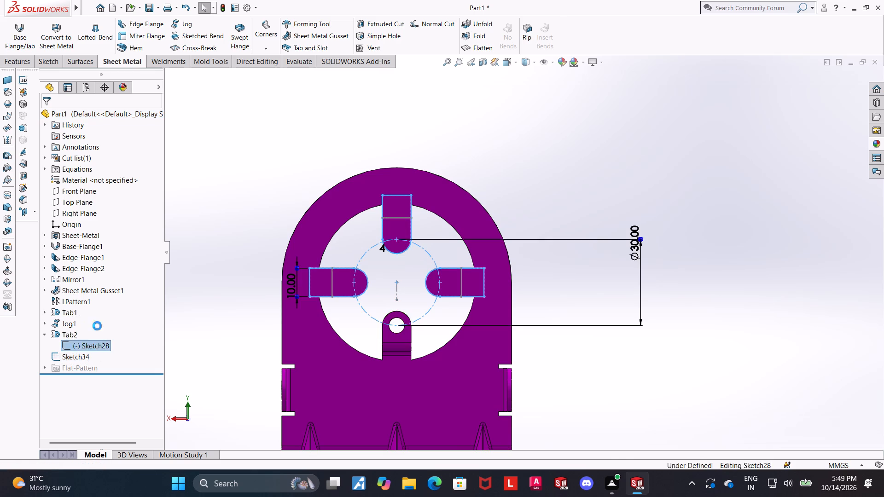
pyautogui.scroll(-1, 497, 277)
pyautogui.scroll(-2, 269, 185)
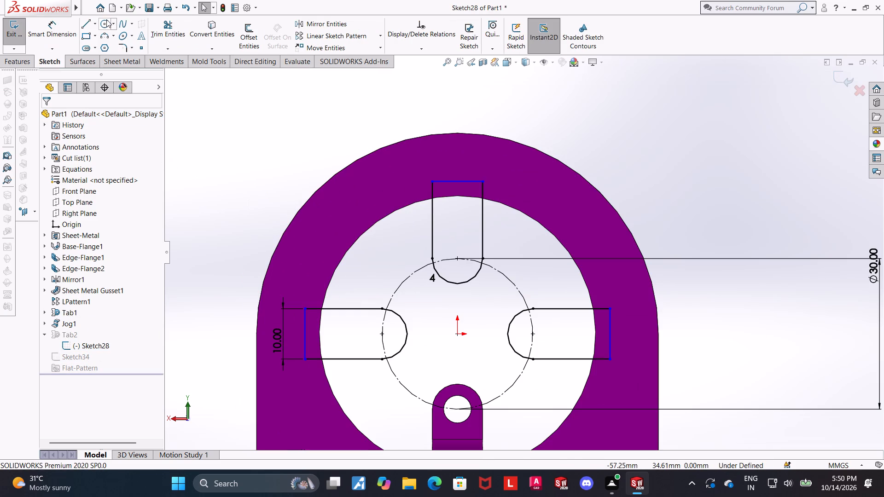
# Draw a circle centred on the left side tab's rounded end and dimension its diameter as 5.5 mm.
pyautogui.click(106, 19)
pyautogui.click(384, 334)
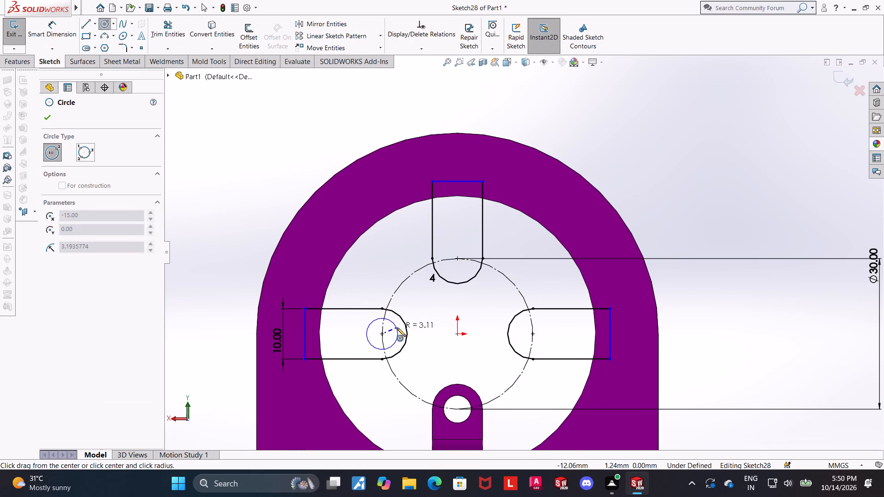
pyautogui.click(397, 328)
pyautogui.press('Escape')
pyautogui.click(64, 29)
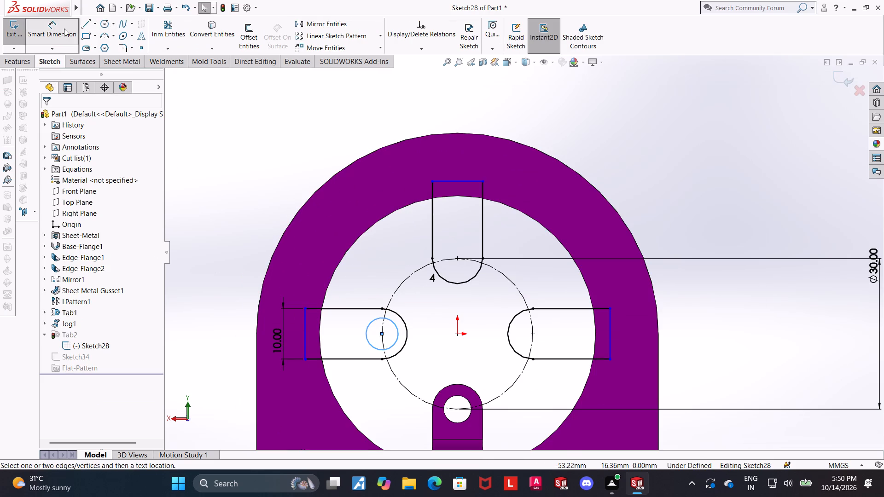
pyautogui.click(396, 335)
pyautogui.click(428, 347)
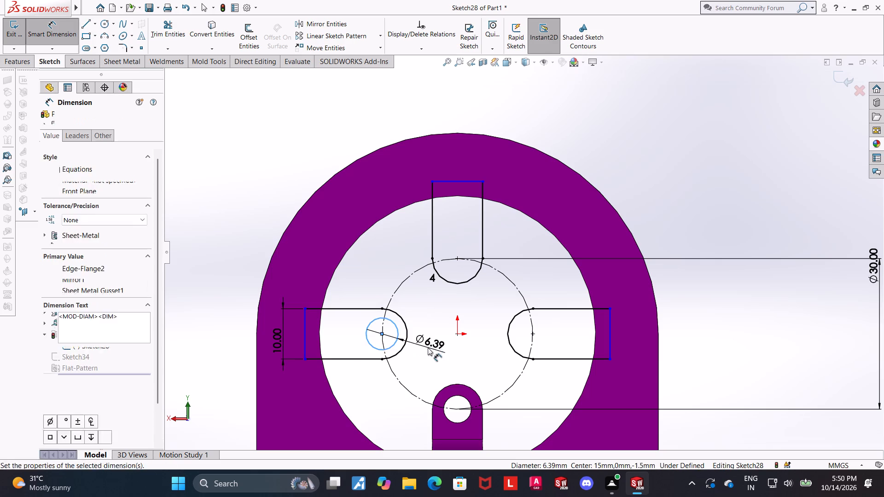
pyautogui.write('5.5')
pyautogui.press('Return')
pyautogui.press('Escape')
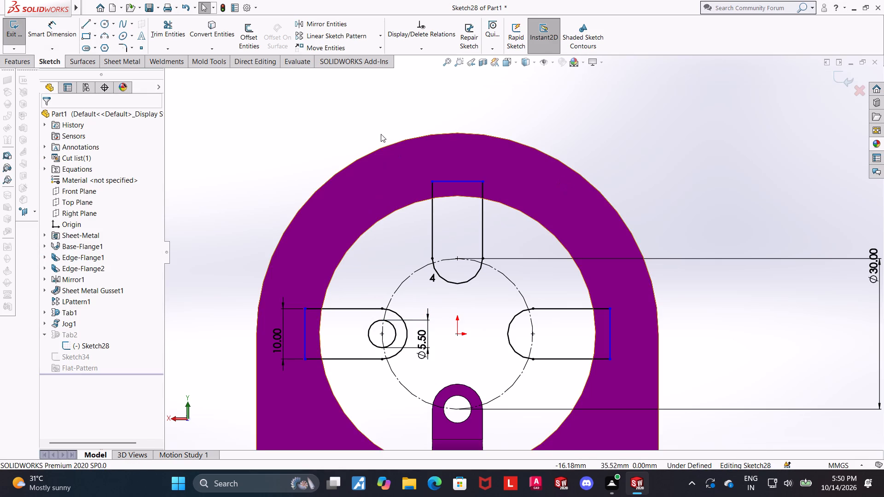
# Circular-pattern the 5.5 mm circle about the origin with 3 equally spaced instances over 180 degrees.
pyautogui.click(380, 38)
pyautogui.click(340, 60)
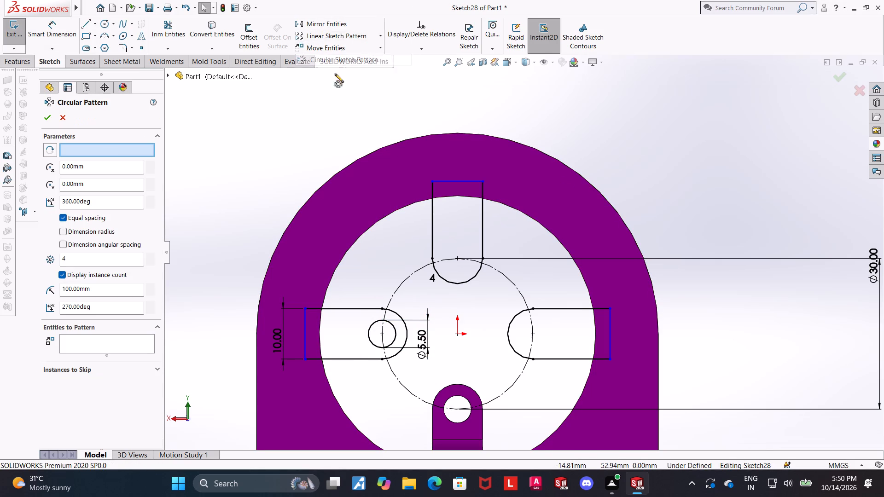
pyautogui.click(415, 272)
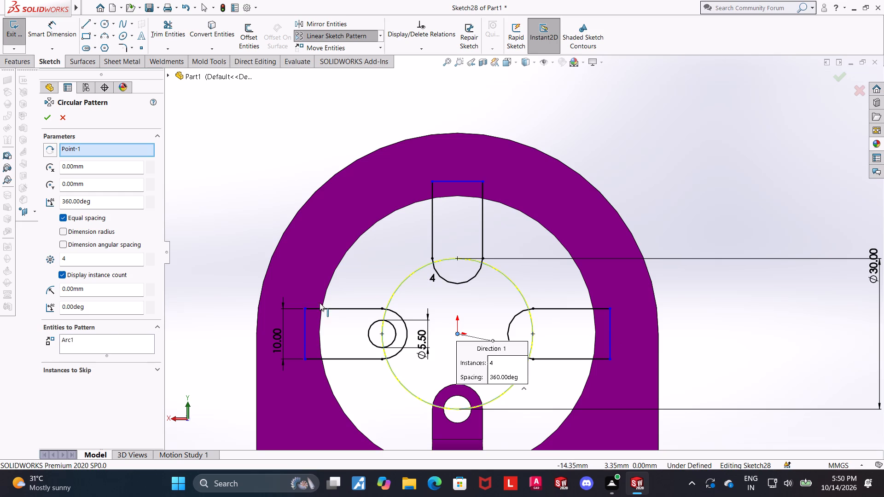
pyautogui.rightClick(100, 341)
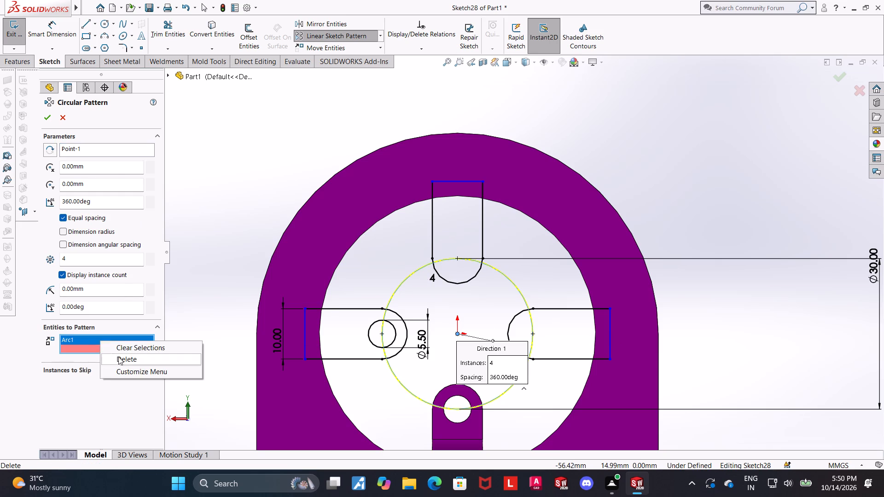
pyautogui.click(119, 358)
pyautogui.click(395, 327)
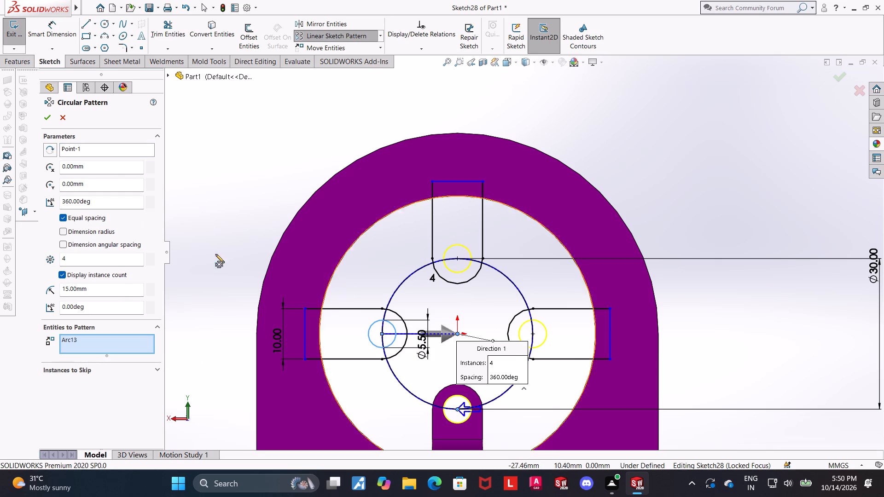
pyautogui.moveTo(87, 256); pyautogui.dragTo(35, 254)
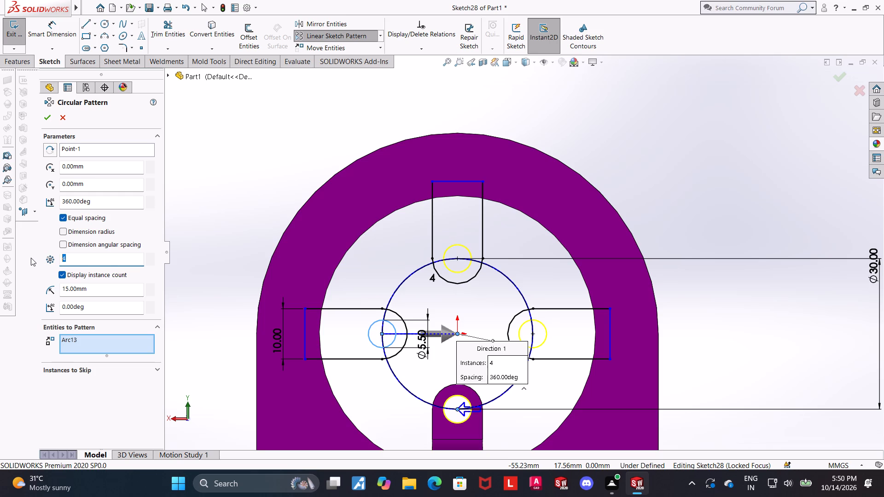
pyautogui.press('3')
pyautogui.press('Return')
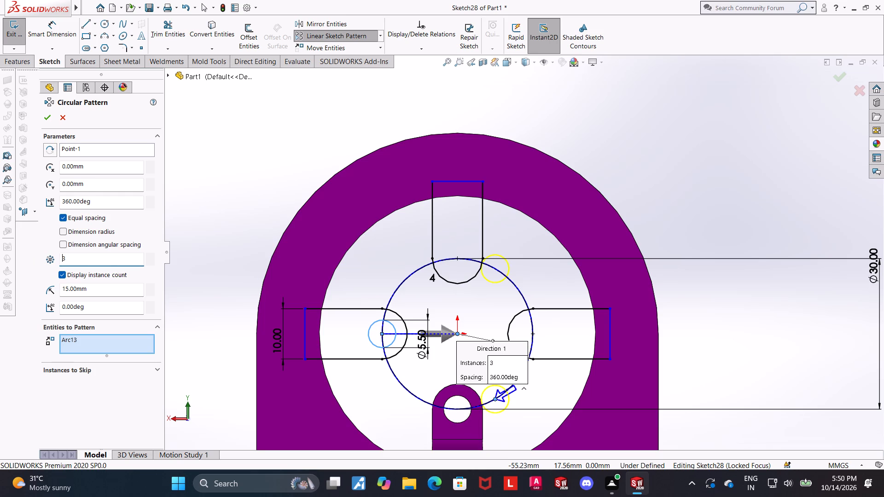
pyautogui.moveTo(109, 200); pyautogui.dragTo(0, 198)
pyautogui.press('1')
pyautogui.write('80')
pyautogui.press('Delete')
pyautogui.press('Return')
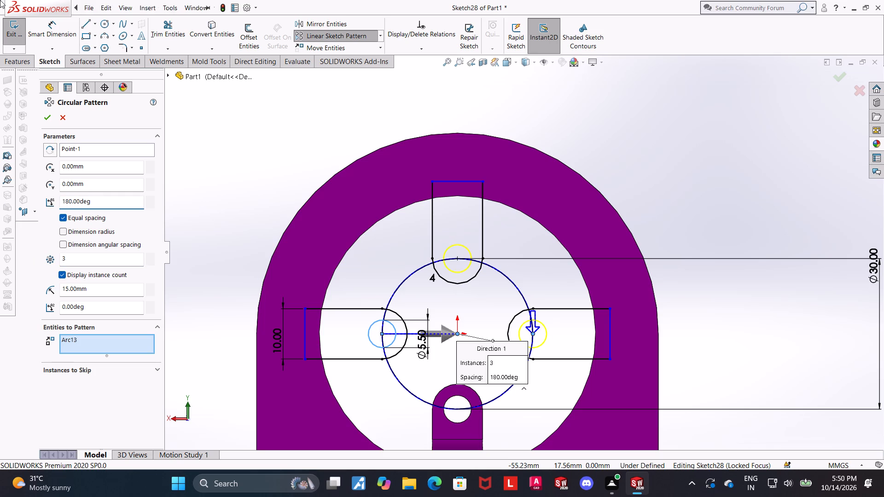
pyautogui.click(47, 124)
pyautogui.scroll(2, 683, 258)
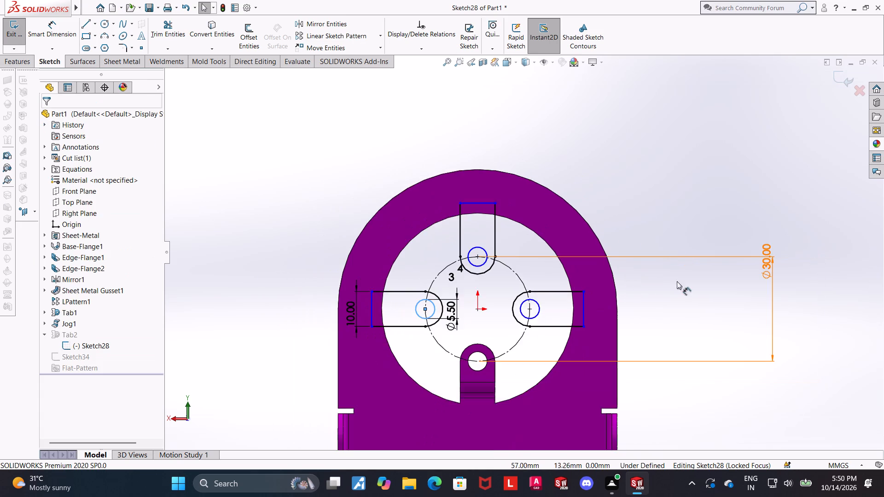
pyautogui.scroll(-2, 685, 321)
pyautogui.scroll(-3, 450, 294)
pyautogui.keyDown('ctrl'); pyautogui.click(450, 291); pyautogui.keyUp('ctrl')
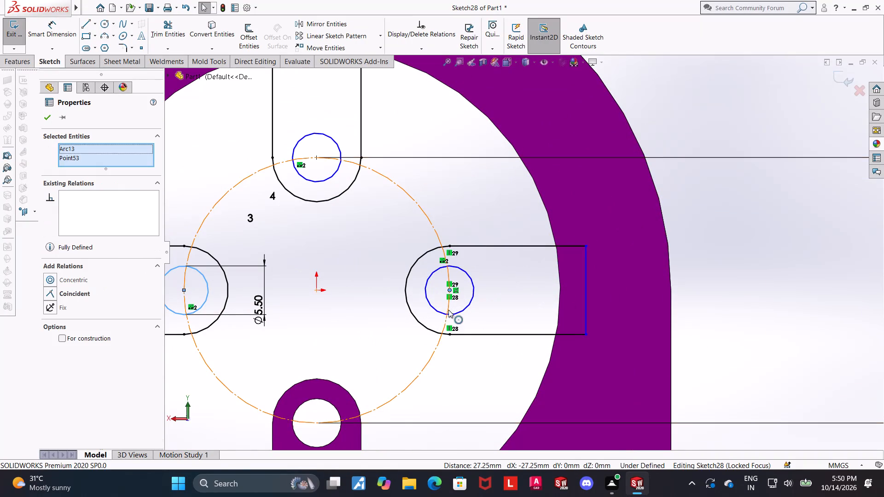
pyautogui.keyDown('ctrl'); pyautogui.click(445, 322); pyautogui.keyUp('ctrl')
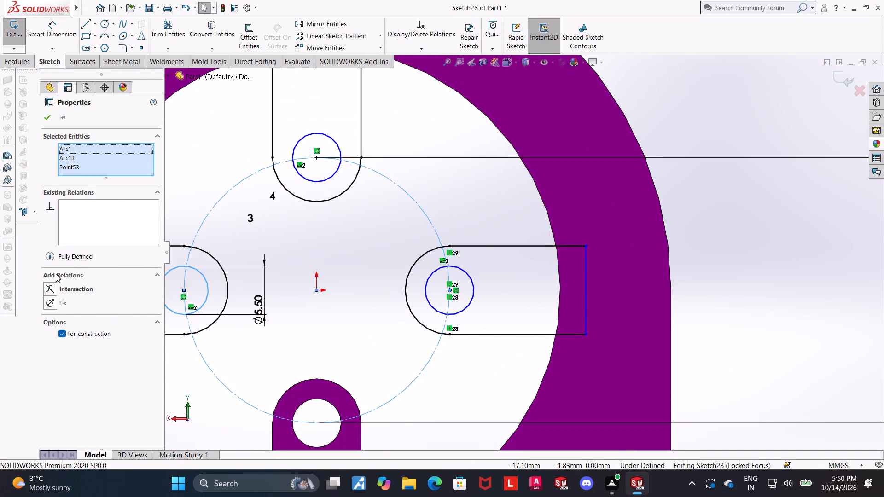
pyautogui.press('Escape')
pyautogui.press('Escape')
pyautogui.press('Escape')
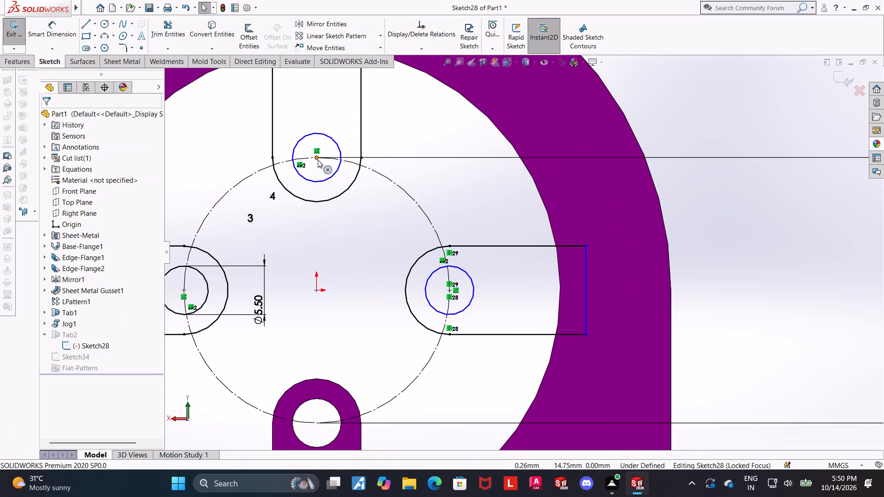
# Make the centre of the upper tab's hole circle coincident with the 30 mm construction circle.
pyautogui.click(317, 160)
pyautogui.keyDown('ctrl'); pyautogui.click(347, 162); pyautogui.keyUp('ctrl')
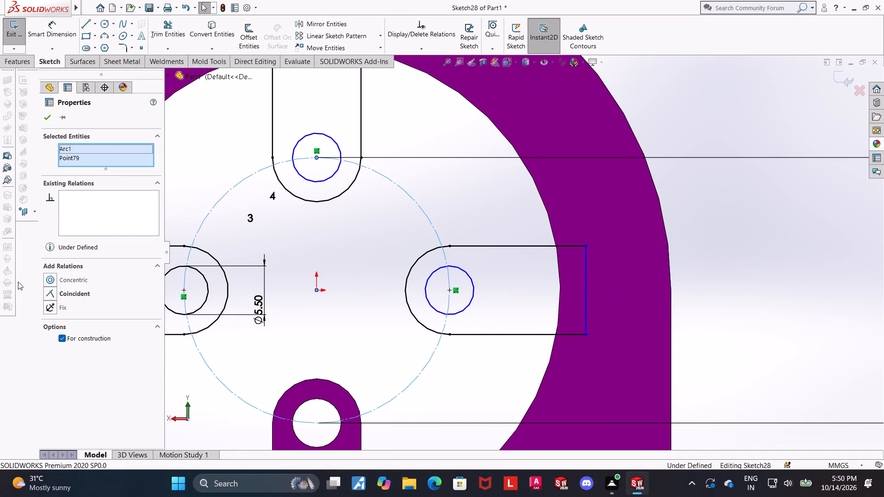
pyautogui.click(47, 295)
pyautogui.press('Escape')
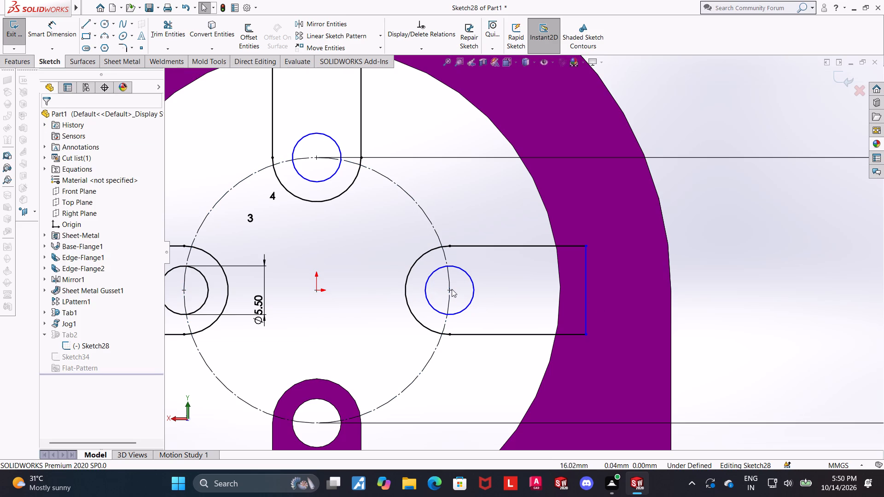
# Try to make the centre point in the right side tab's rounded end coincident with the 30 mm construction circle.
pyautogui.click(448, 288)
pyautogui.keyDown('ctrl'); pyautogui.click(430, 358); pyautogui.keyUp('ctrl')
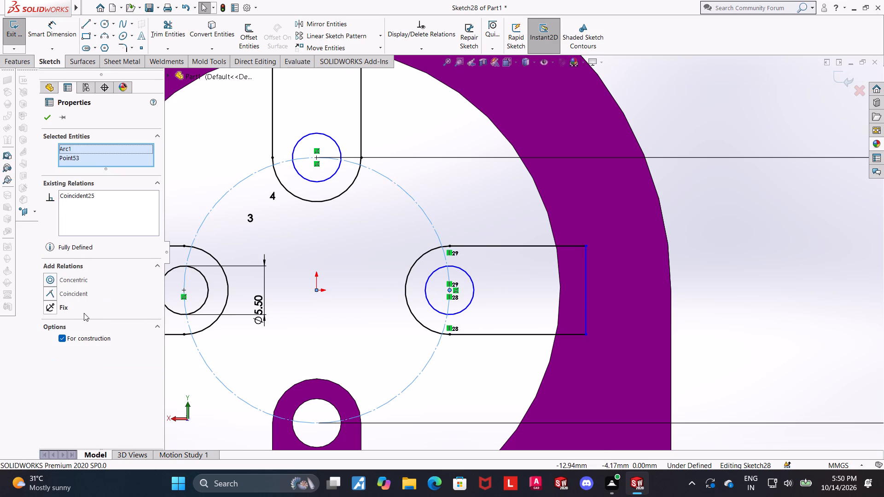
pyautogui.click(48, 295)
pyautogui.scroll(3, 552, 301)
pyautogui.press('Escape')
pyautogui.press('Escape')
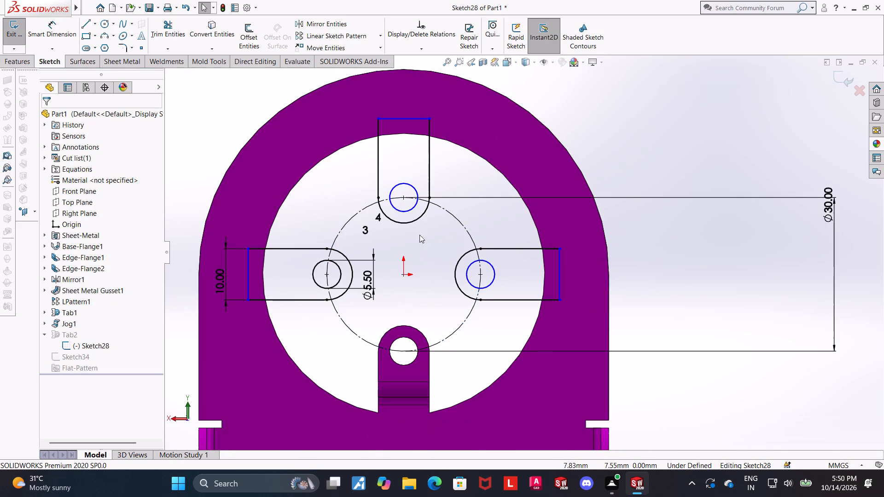
# Align the upper tab's hole centre horizontally with both endpoints of the tab's rounded end.
pyautogui.scroll(-3, 419, 235)
pyautogui.press('Escape')
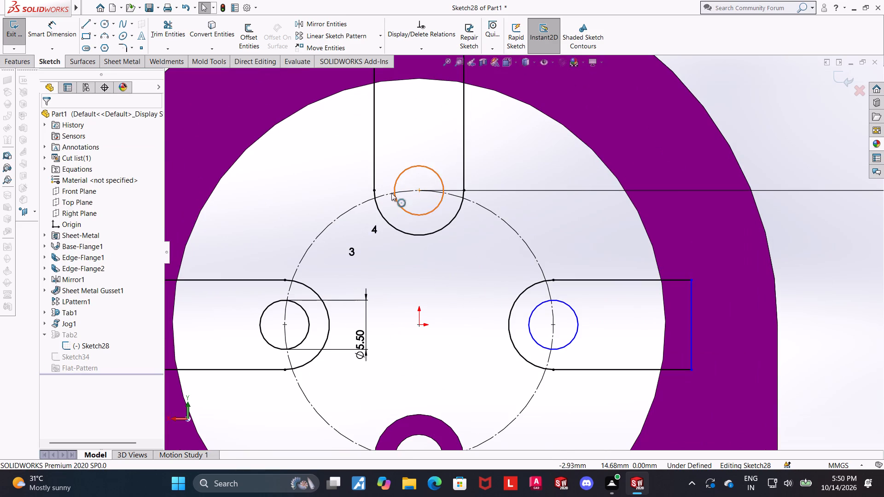
pyautogui.keyDown('ctrl'); pyautogui.click(372, 192); pyautogui.keyUp('ctrl')
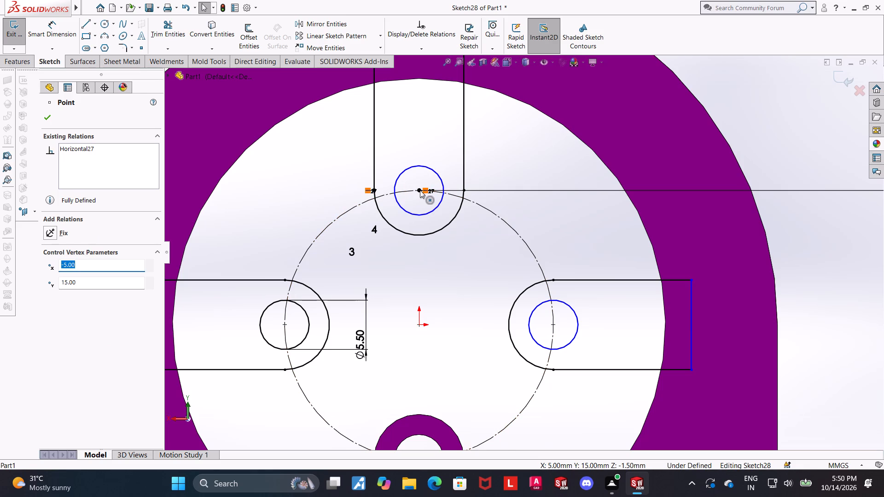
pyautogui.keyDown('ctrl'); pyautogui.click(420, 190); pyautogui.keyUp('ctrl')
pyautogui.keyDown('ctrl'); pyautogui.click(464, 188); pyautogui.keyUp('ctrl')
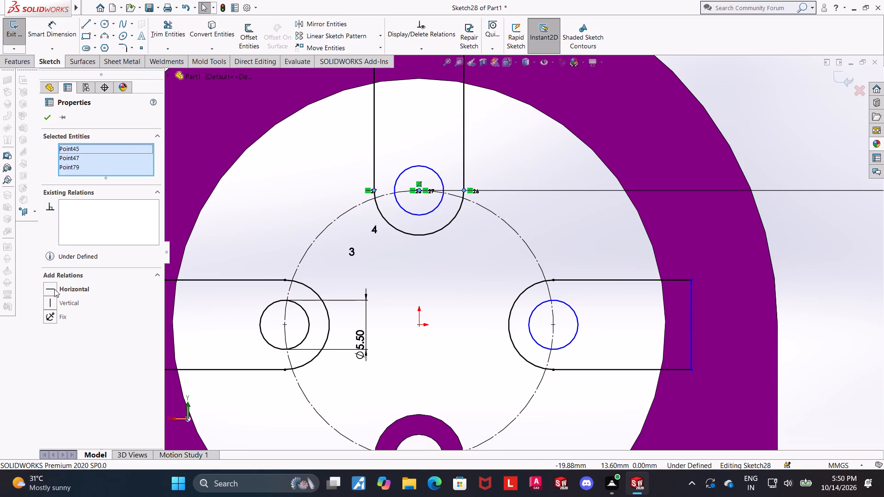
pyautogui.click(54, 288)
pyautogui.press('Escape')
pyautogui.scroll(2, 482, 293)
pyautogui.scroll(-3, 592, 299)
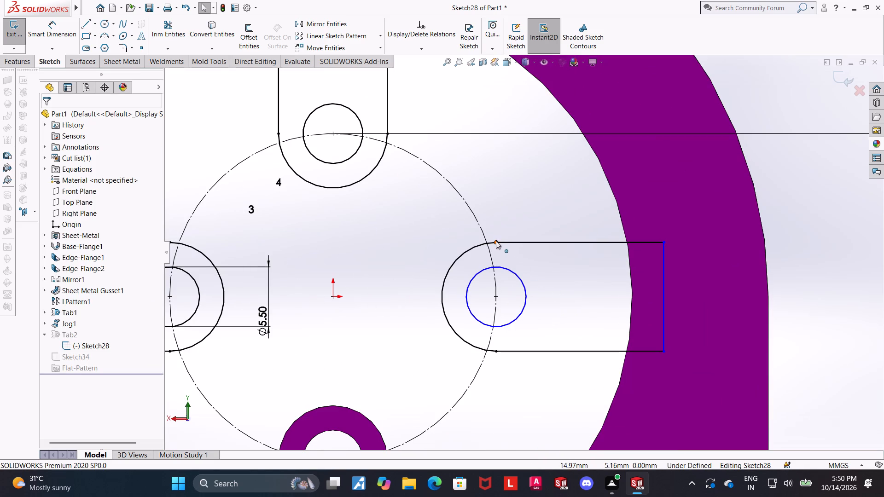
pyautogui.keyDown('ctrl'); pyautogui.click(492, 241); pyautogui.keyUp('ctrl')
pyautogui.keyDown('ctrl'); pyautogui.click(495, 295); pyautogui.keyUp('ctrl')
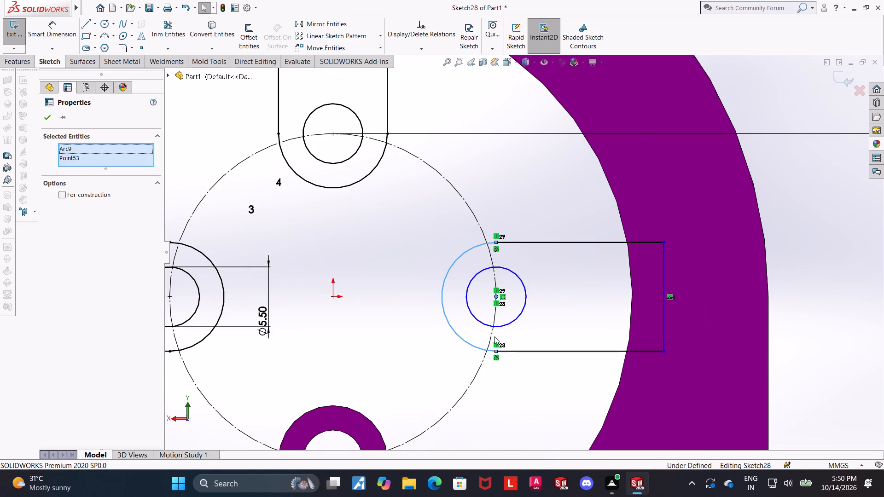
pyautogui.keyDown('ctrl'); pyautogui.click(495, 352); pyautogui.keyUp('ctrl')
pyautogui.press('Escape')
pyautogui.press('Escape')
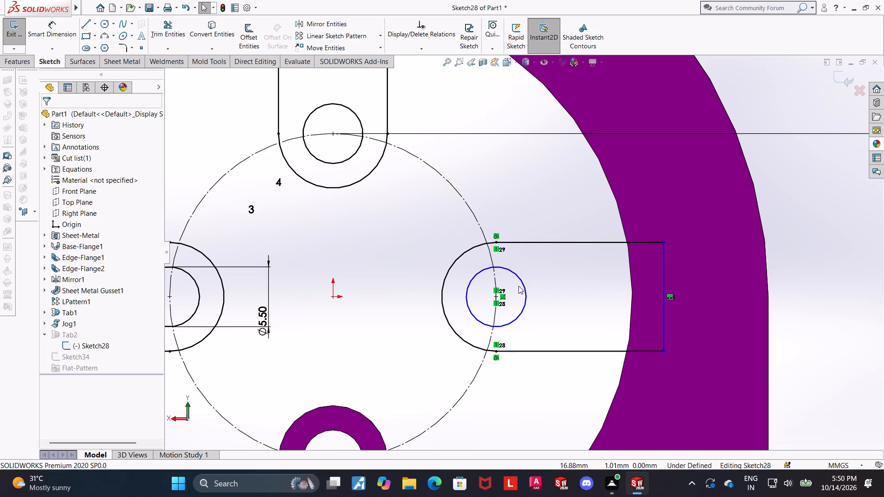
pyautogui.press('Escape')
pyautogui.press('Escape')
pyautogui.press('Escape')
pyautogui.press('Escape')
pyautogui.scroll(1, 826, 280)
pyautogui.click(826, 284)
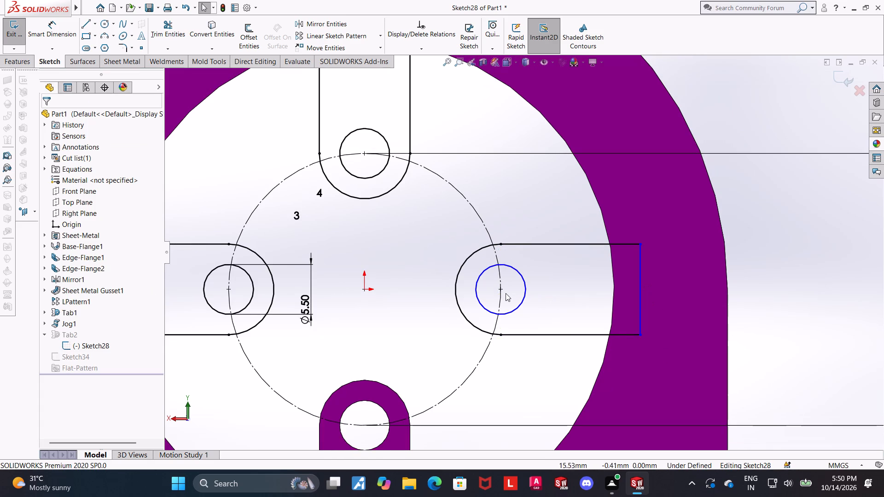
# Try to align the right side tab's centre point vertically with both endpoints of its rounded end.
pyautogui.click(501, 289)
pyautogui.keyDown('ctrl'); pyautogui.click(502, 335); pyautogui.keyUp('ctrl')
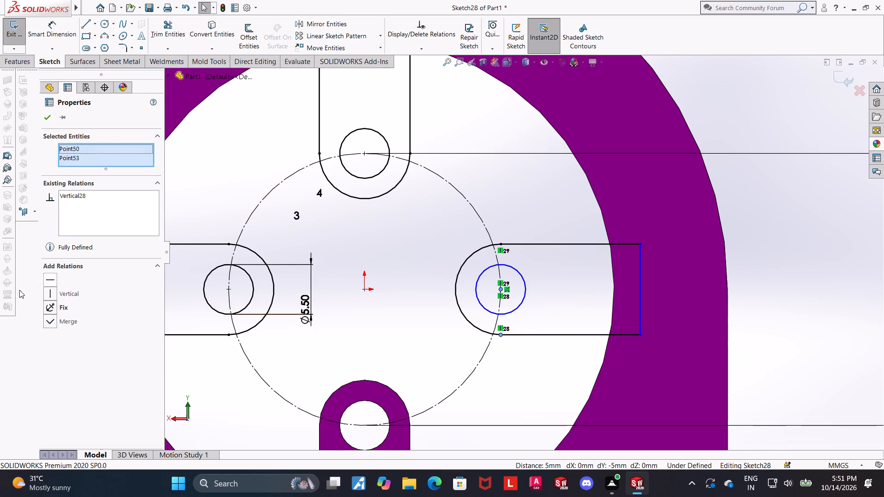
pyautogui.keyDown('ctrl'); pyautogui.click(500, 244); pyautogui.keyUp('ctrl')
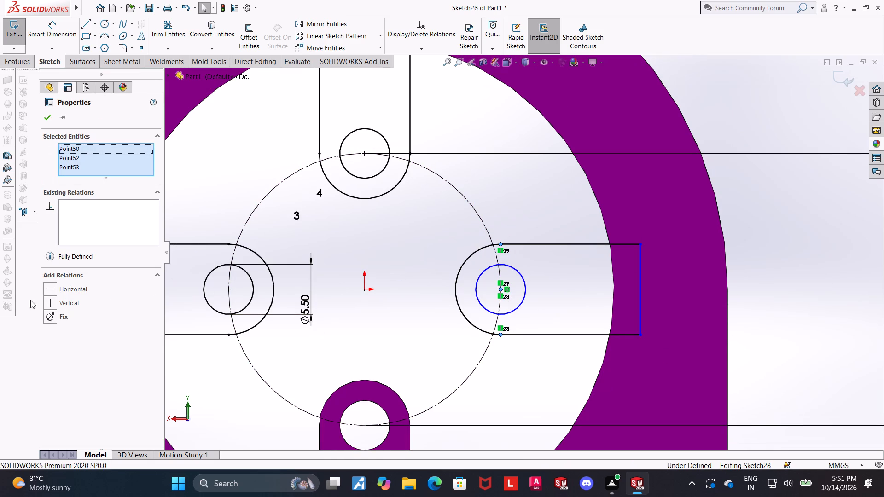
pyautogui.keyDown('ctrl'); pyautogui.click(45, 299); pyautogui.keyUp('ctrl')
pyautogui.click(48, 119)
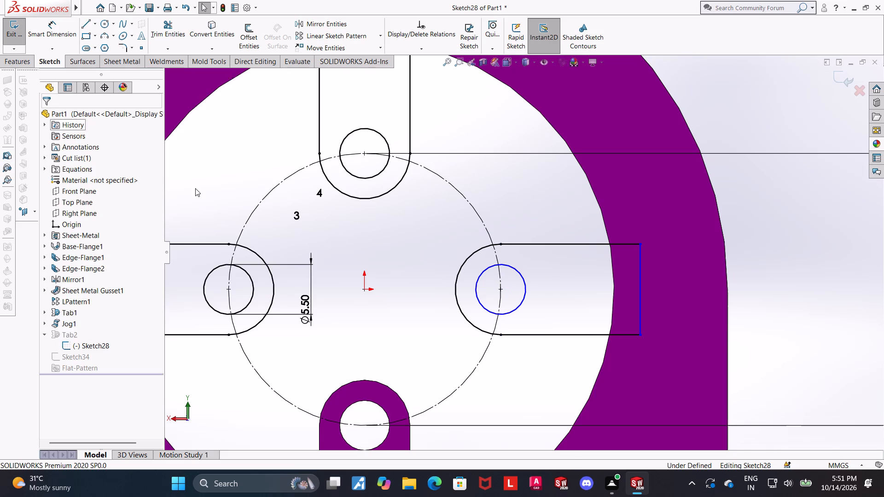
# Check the relation between the centre point of the right side tab's rounded end and the 30 mm construction circle.
pyautogui.scroll(5, 856, 312)
pyautogui.press('Escape')
pyautogui.press('Escape')
pyautogui.scroll(-5, 529, 286)
pyautogui.press('Escape')
pyautogui.click(491, 226)
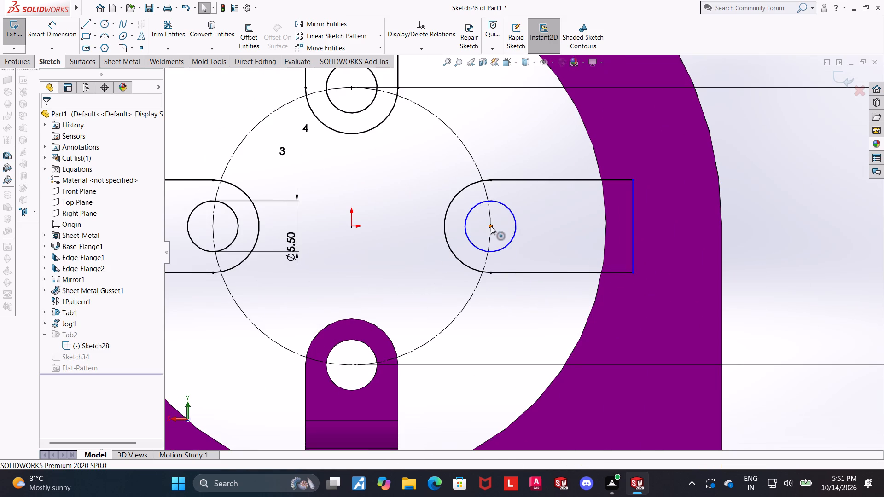
pyautogui.keyDown('ctrl'); pyautogui.click(467, 302); pyautogui.keyUp('ctrl')
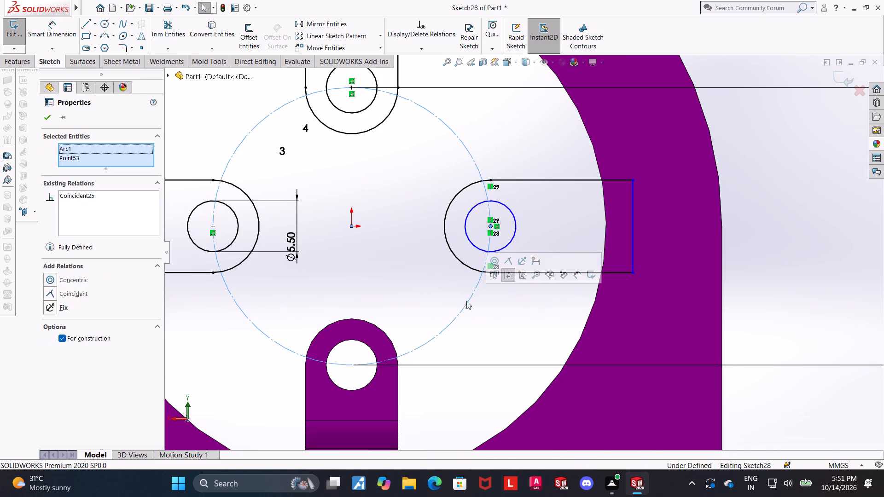
pyautogui.press('Escape')
pyautogui.press('Escape')
pyautogui.press('Escape')
pyautogui.press('Escape')
pyautogui.scroll(2, 547, 276)
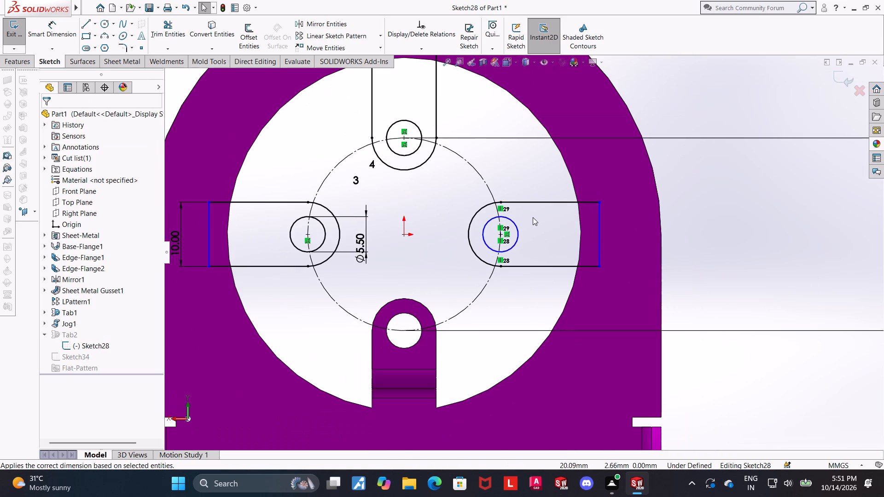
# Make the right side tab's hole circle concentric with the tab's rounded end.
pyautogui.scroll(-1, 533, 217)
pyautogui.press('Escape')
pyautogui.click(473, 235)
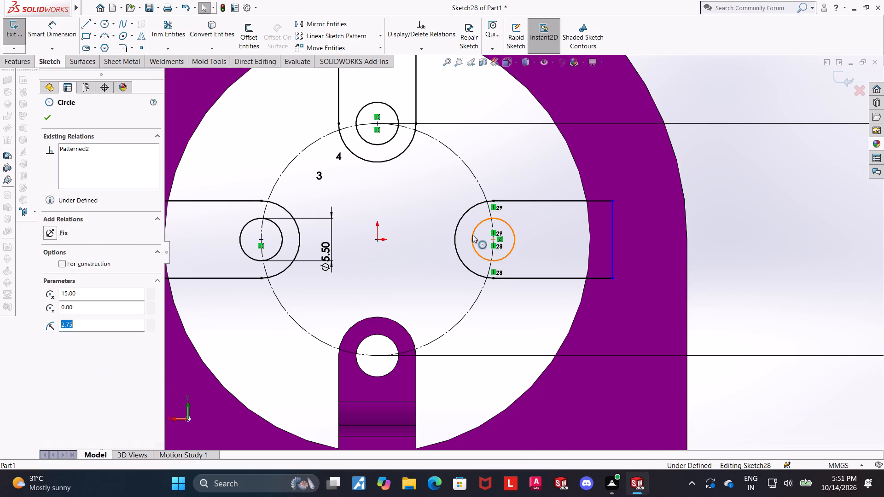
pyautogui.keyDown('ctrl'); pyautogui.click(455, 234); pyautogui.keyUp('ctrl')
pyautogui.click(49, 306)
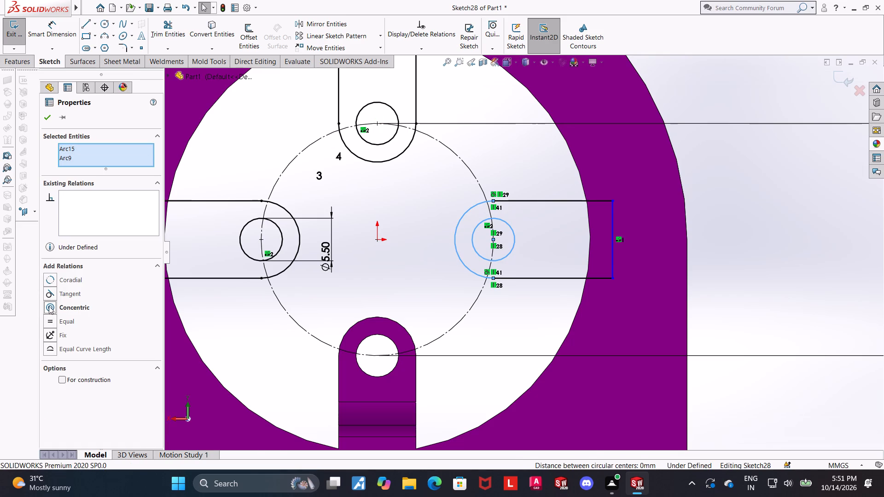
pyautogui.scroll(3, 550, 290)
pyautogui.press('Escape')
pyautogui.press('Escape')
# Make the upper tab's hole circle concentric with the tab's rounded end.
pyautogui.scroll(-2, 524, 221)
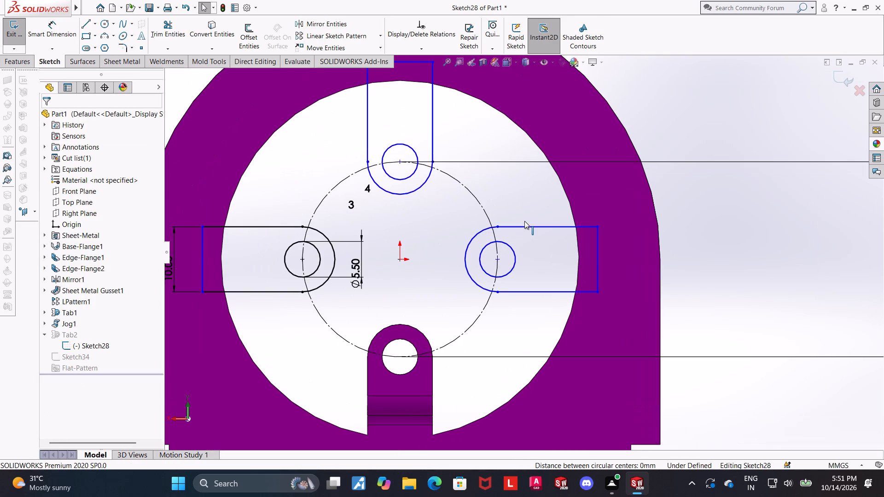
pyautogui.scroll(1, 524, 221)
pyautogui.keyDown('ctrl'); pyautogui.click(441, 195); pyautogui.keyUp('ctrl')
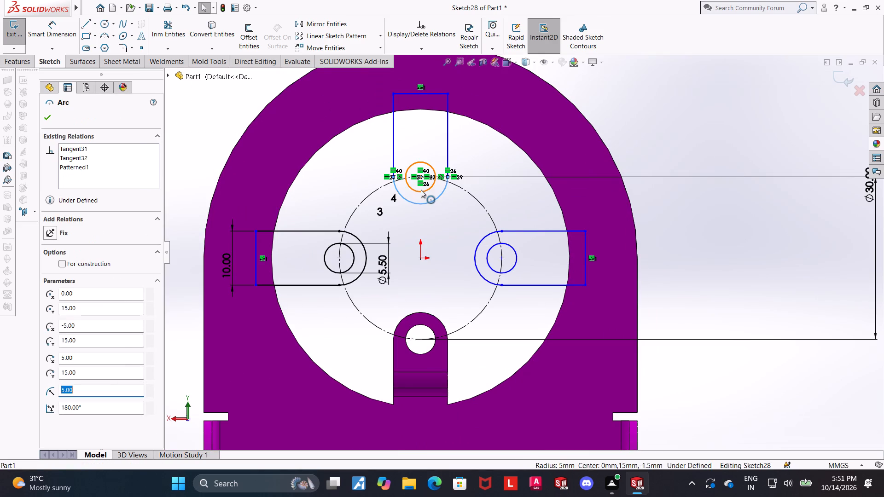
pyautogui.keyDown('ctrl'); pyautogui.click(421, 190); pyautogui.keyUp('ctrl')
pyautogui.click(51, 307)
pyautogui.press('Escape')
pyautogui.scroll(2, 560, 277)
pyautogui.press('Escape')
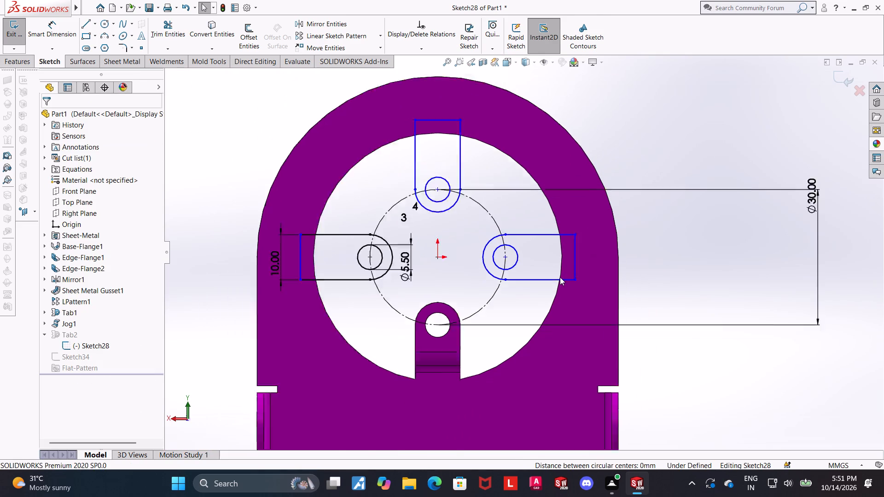
# Examine the right and upper tab profiles and their hole circles for geometry that is still under-defined.
pyautogui.scroll(1, 560, 277)
pyautogui.scroll(-2, 556, 278)
pyautogui.scroll(-3, 465, 247)
pyautogui.scroll(-3, 522, 239)
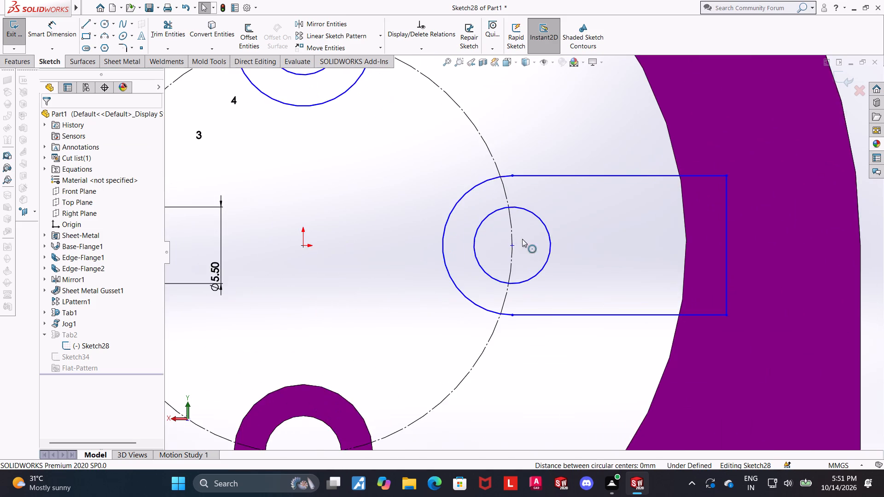
pyautogui.scroll(-6, 512, 248)
pyautogui.scroll(-3, 551, 245)
pyautogui.scroll(12, 539, 248)
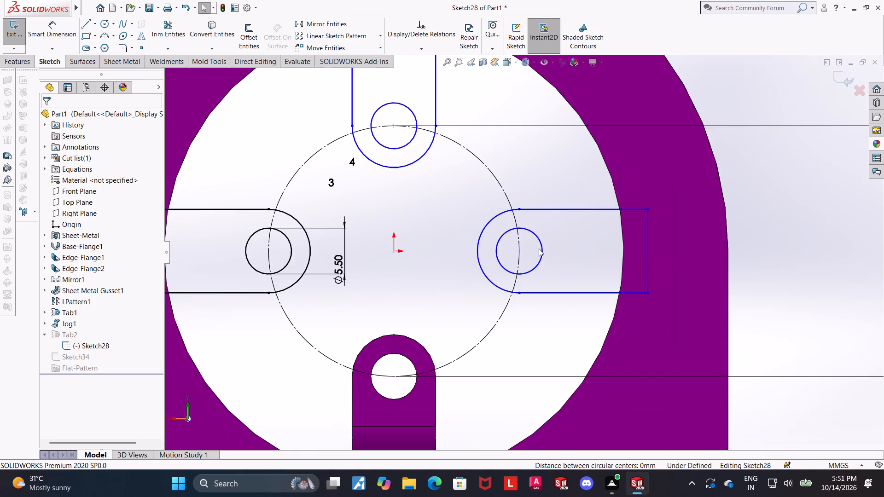
pyautogui.scroll(3, 539, 248)
pyautogui.press('Escape')
pyautogui.press('Escape')
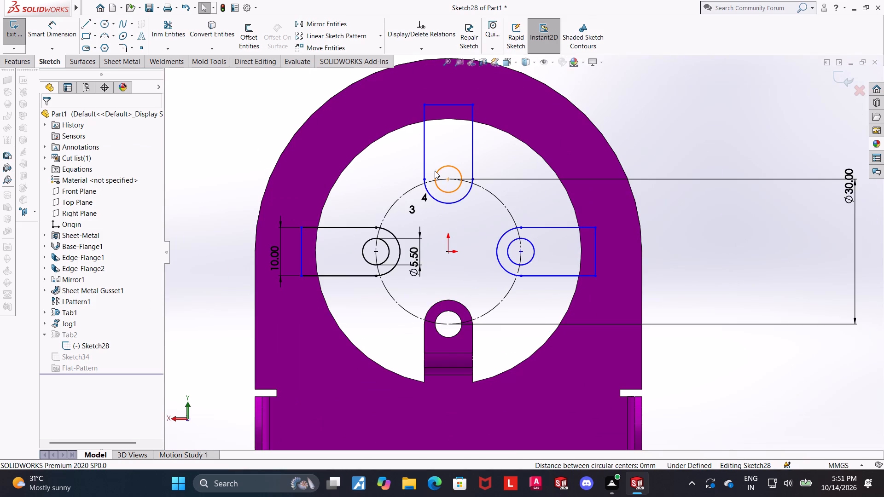
pyautogui.scroll(-5, 434, 171)
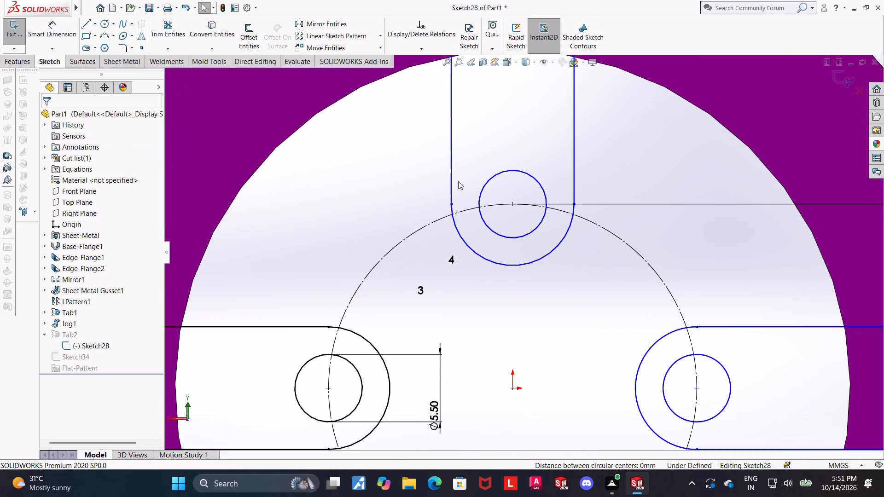
pyautogui.scroll(3, 477, 179)
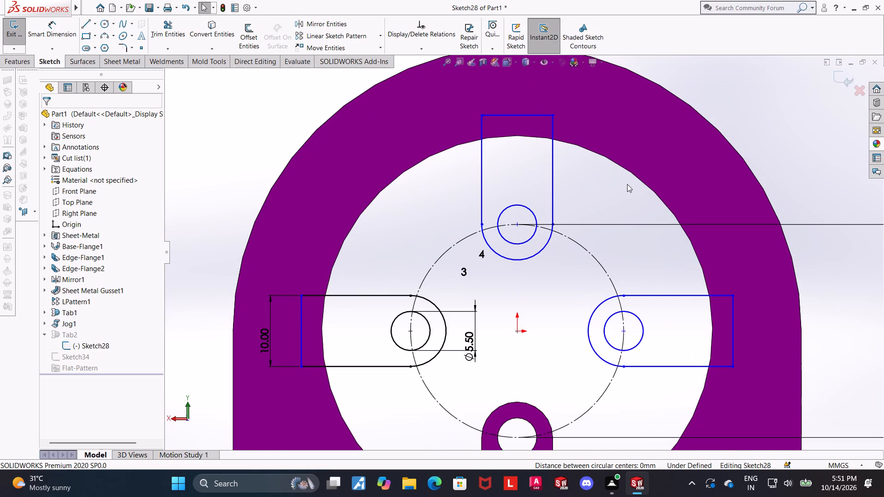
pyautogui.scroll(2, 627, 184)
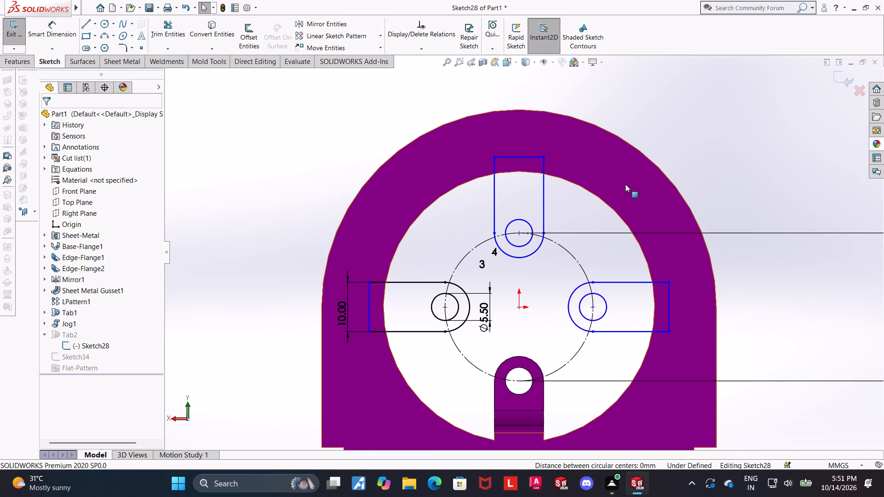
pyautogui.scroll(-4, 619, 185)
pyautogui.scroll(4, 459, 245)
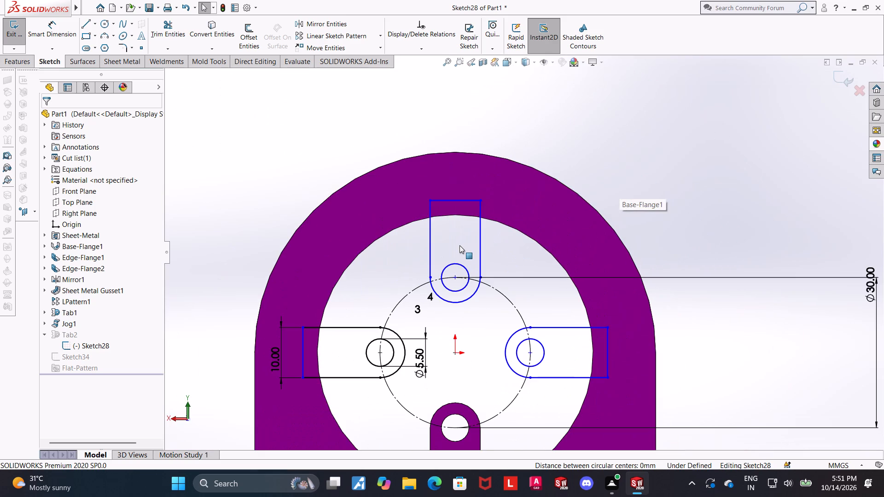
pyautogui.scroll(1, 487, 273)
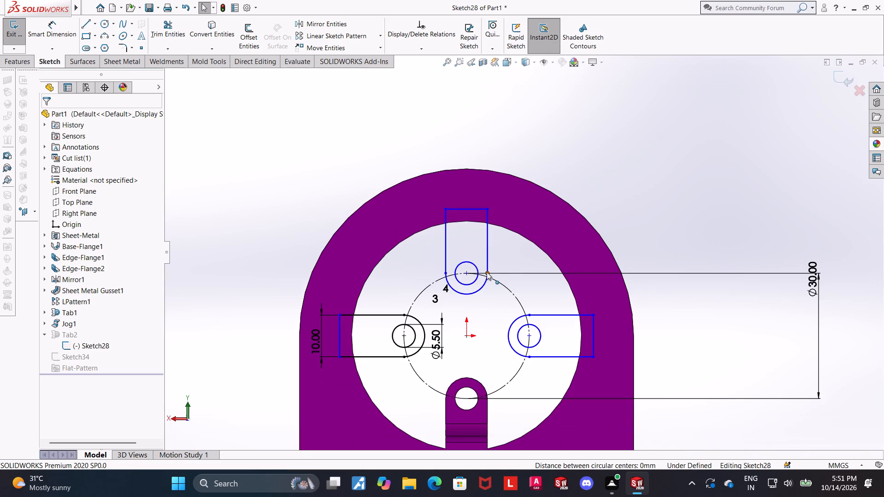
pyautogui.scroll(2, 487, 272)
pyautogui.scroll(-2, 485, 273)
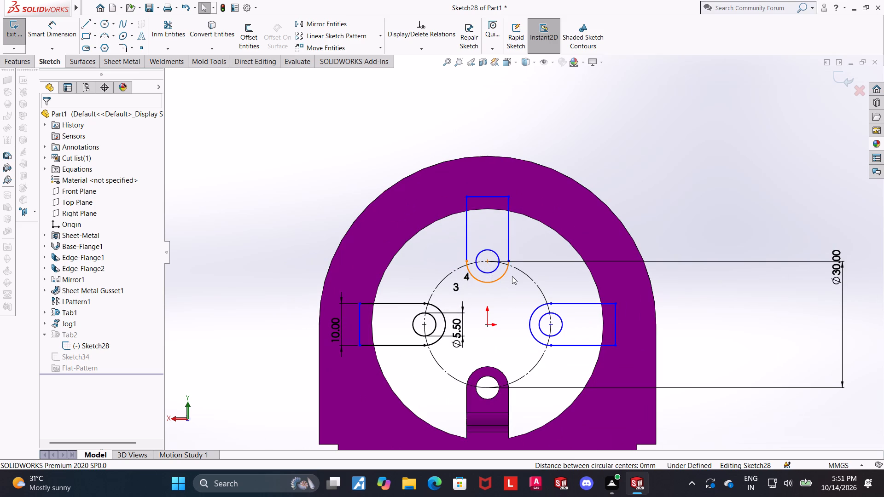
# Inspect the relations on the upper tab's rounded end arc and the overall tab sketch.
pyautogui.click(505, 276)
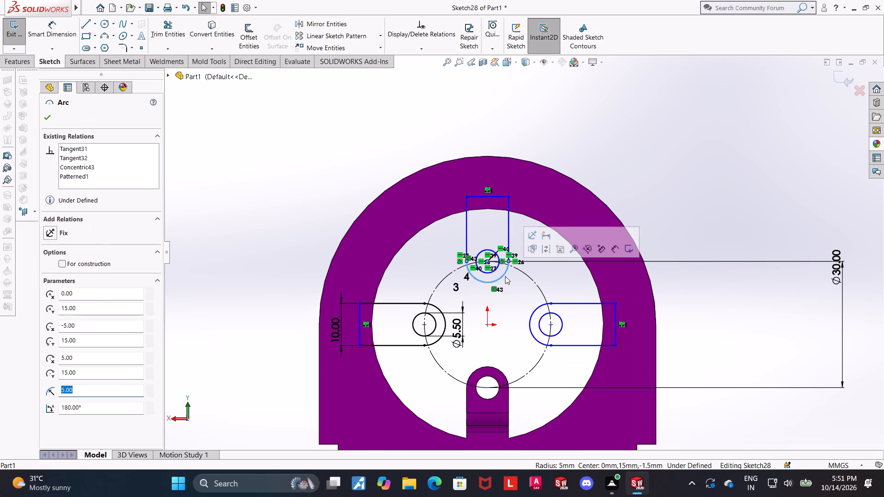
pyautogui.scroll(-5, 510, 261)
pyautogui.press('Escape')
pyautogui.press('Escape')
pyautogui.press('Escape')
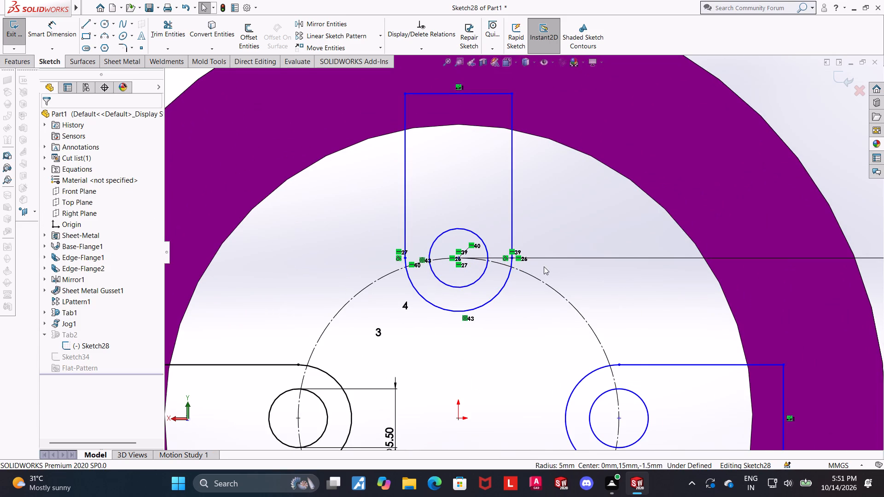
pyautogui.press('Escape')
pyautogui.press('Escape')
pyautogui.scroll(5, 544, 265)
pyautogui.click(811, 337)
pyautogui.scroll(3, 810, 337)
pyautogui.scroll(-2, 729, 330)
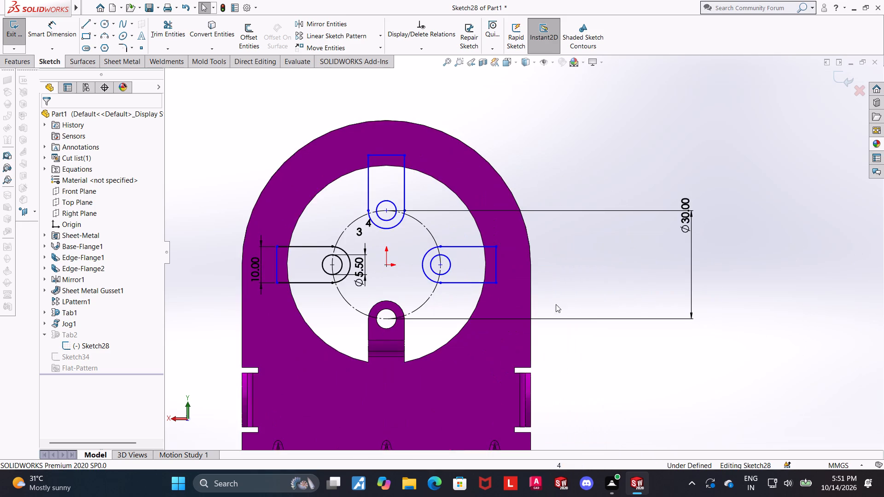
pyautogui.press('Escape')
pyautogui.scroll(-3, 424, 283)
pyautogui.scroll(5, 364, 277)
pyautogui.scroll(-3, 411, 232)
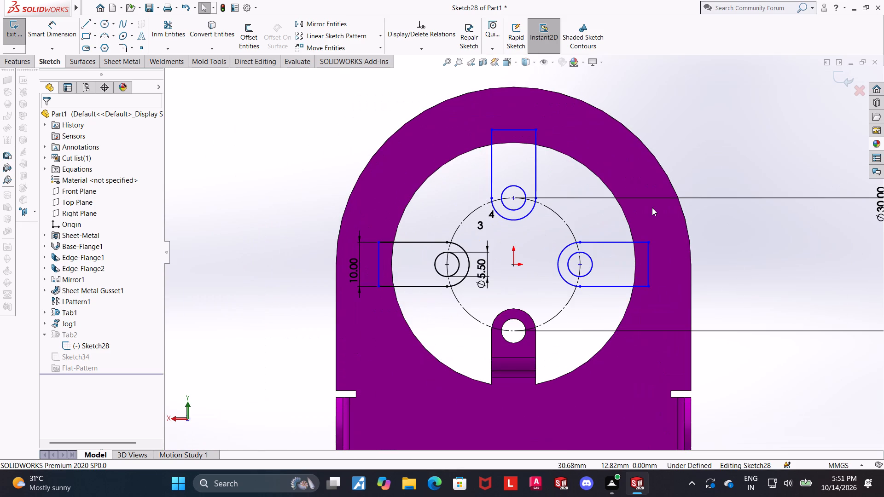
# Undo the hole circle additions and relations in the tab sketch, going back to the bend line sketch on the solid tabs.
pyautogui.hotkey('ctrl', 'z')
pyautogui.hotkey('ctrl', 'z')
pyautogui.hotkey('ctrl', 'z')
pyautogui.hotkey('ctrl', 'z')
pyautogui.hotkey('ctrl', 'z')
pyautogui.hotkey('ctrl', 'z')
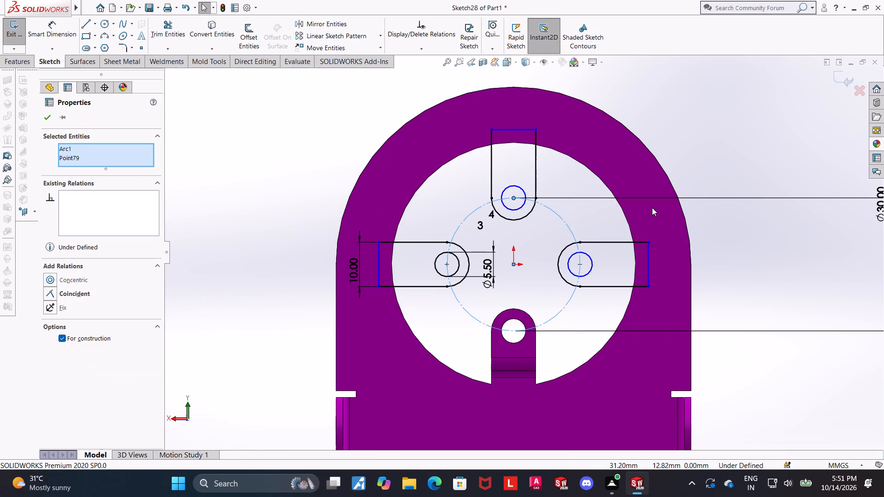
pyautogui.hotkey('ctrl', 'z')
pyautogui.hotkey('ctrl', 'z')
pyautogui.hotkey('ctrl', 'z')
pyautogui.hotkey('ctrl', 'z')
pyautogui.hotkey('ctrl', 'z')
pyautogui.hotkey('ctrl', 'z')
pyautogui.hotkey('ctrl', 'z')
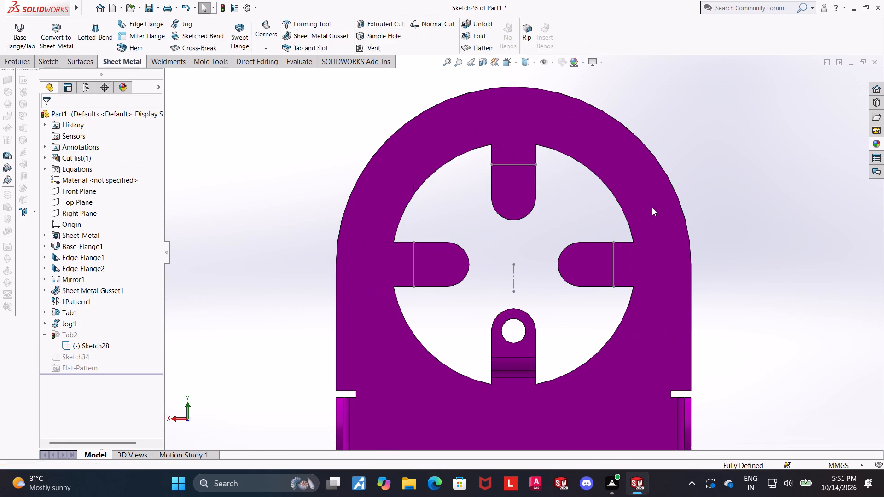
# Set the upper tab bend line's distance from the origin to 45/2 mm and close the bend line sketch.
pyautogui.scroll(3, 702, 222)
pyautogui.scroll(-2, 694, 223)
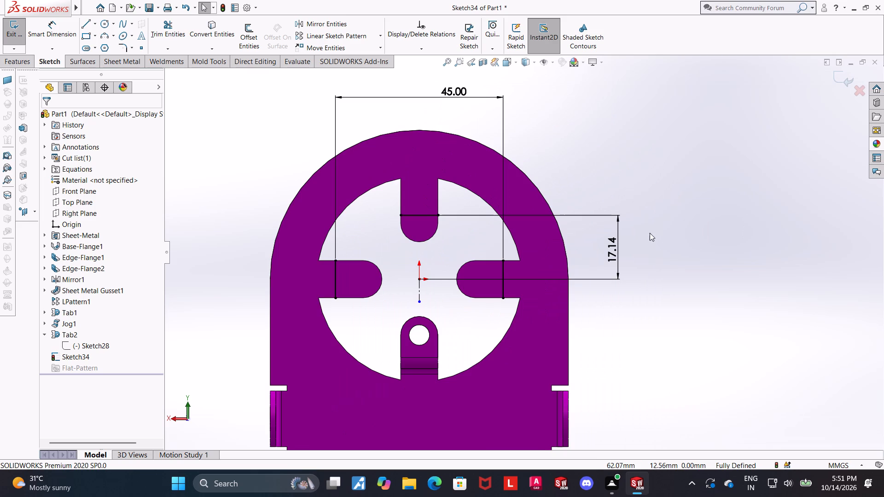
pyautogui.doubleClick(618, 256)
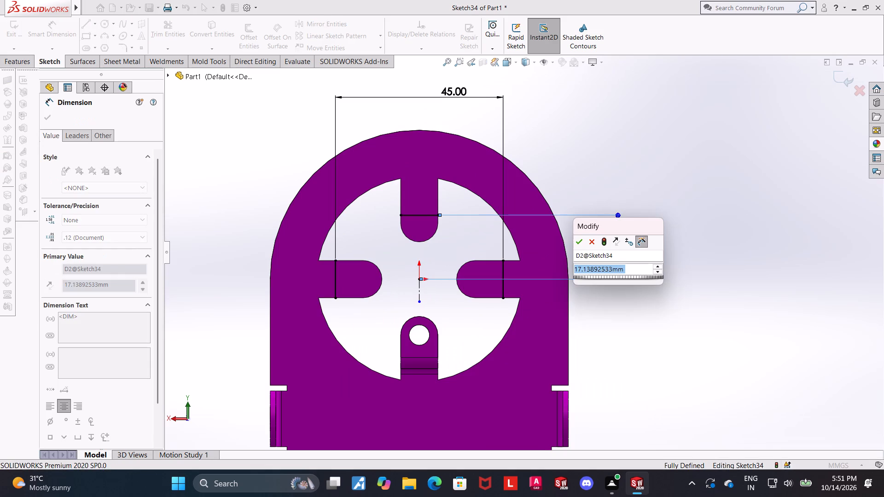
pyautogui.write('45/2')
pyautogui.press('Return')
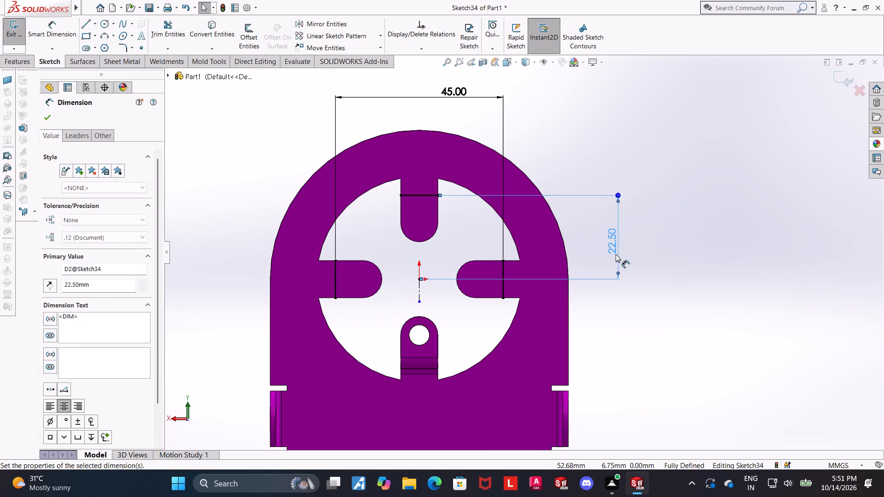
pyautogui.press('Escape')
pyautogui.scroll(1, 634, 271)
pyautogui.click(680, 239)
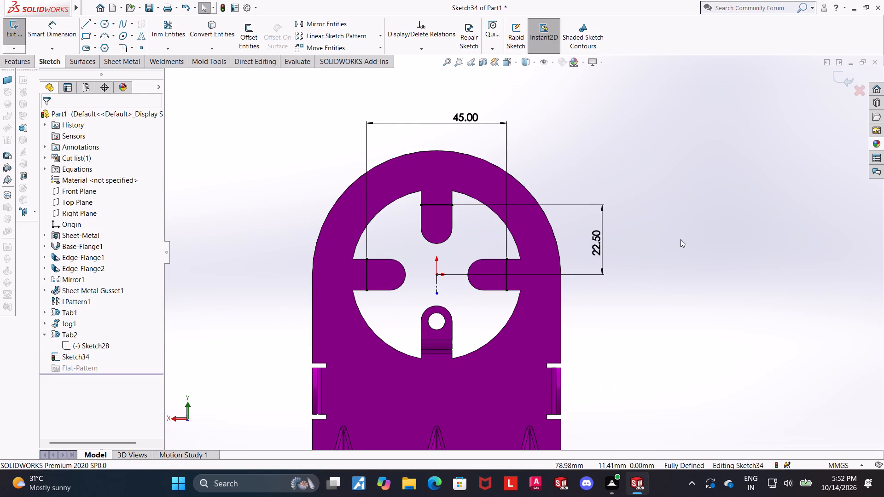
pyautogui.click(837, 77)
# Start a new sketch on the base flange face and draw a circle about 6.4 mm in diameter on the left tab.
pyautogui.scroll(-2, 366, 252)
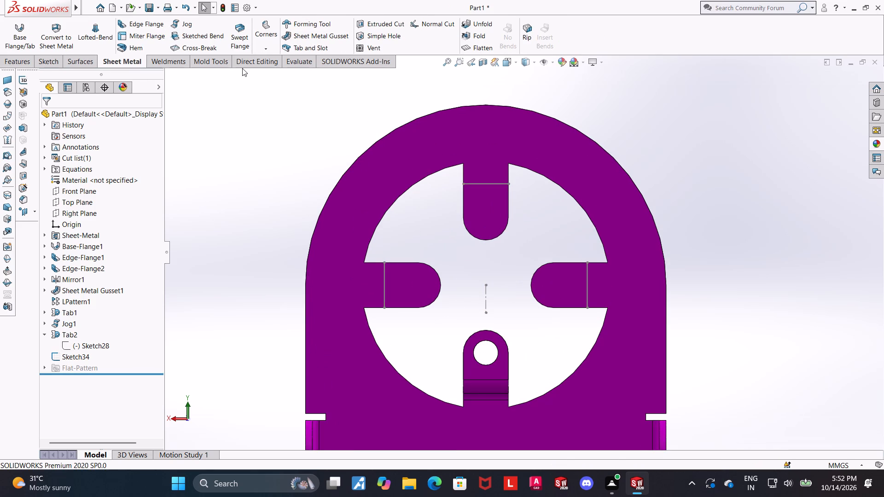
pyautogui.click(356, 193)
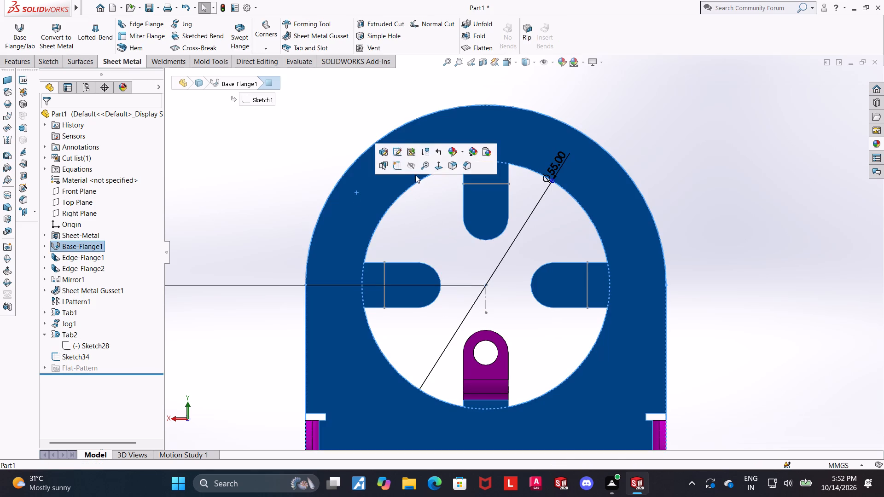
pyautogui.click(395, 163)
pyautogui.click(105, 26)
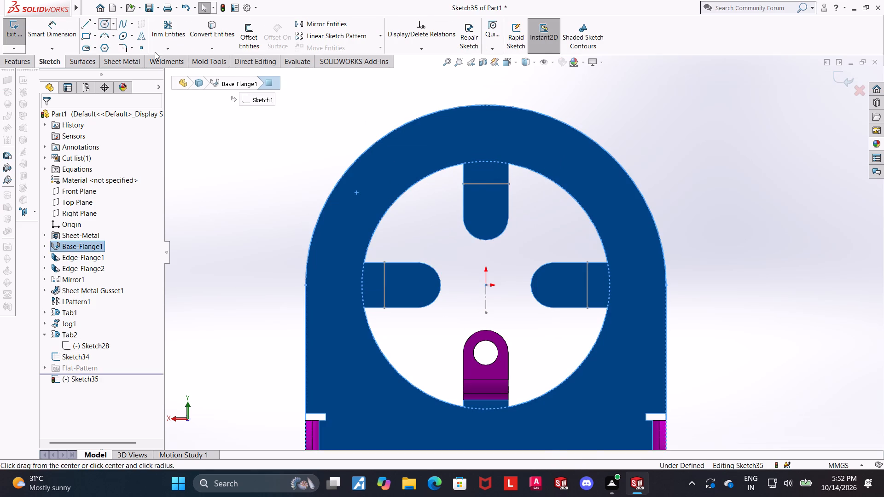
pyautogui.click(419, 283)
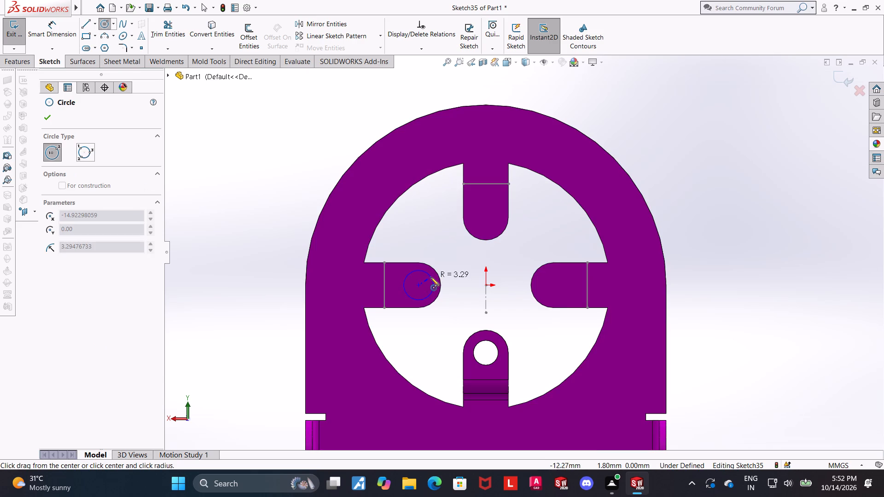
pyautogui.click(430, 277)
pyautogui.press('Escape')
pyautogui.press('Escape')
# Make the left tab's new circle concentric with the tab's rounded end edge.
pyautogui.keyDown('ctrl'); pyautogui.click(435, 272); pyautogui.keyUp('ctrl')
pyautogui.keyDown('ctrl'); pyautogui.click(427, 276); pyautogui.keyUp('ctrl')
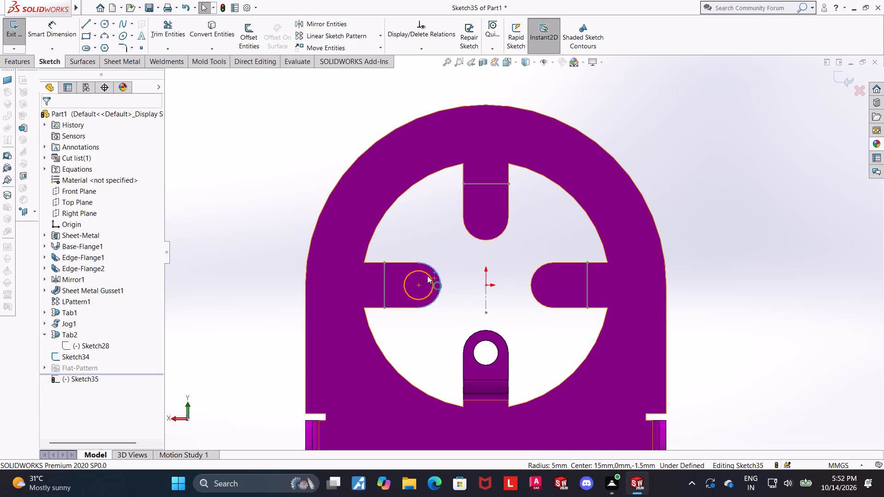
pyautogui.click(51, 313)
pyautogui.press('Escape')
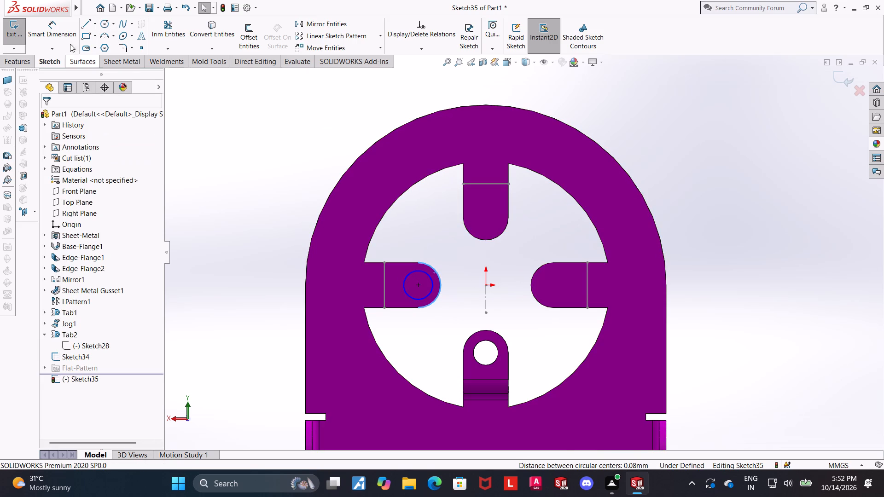
# Dimension the left tab circle's diameter and set it to 5.5 mm.
pyautogui.click(62, 33)
pyautogui.click(426, 274)
pyautogui.click(432, 254)
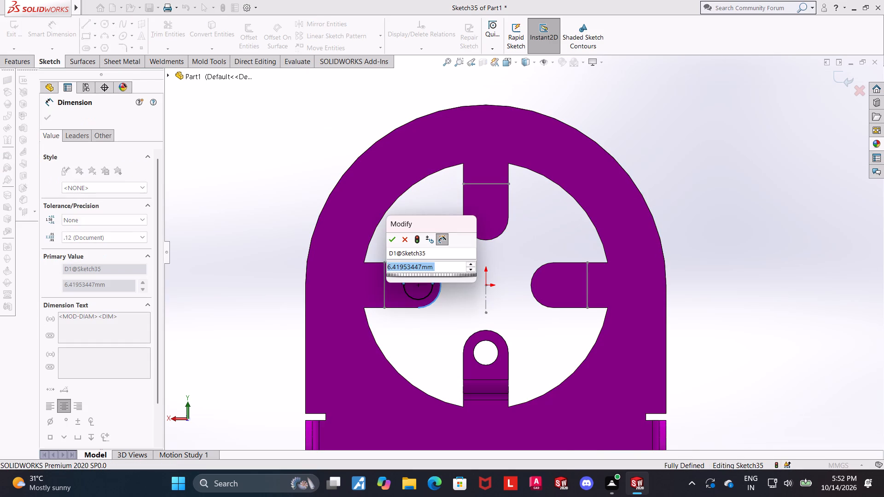
pyautogui.write('4.45')
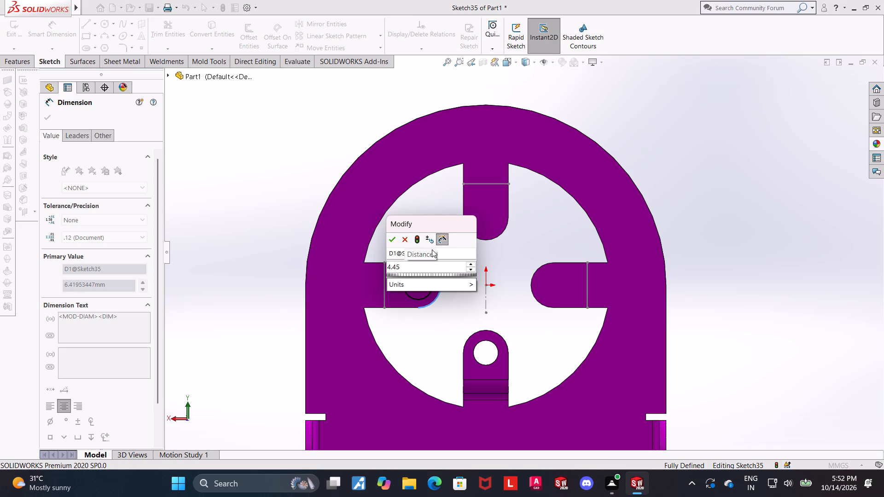
pyautogui.press('BackSpace')
pyautogui.press('BackSpace')
pyautogui.press('BackSpace')
pyautogui.press('BackSpace')
pyautogui.press('BackSpace')
pyautogui.press('BackSpace')
pyautogui.write('5.5')
pyautogui.press('Return')
pyautogui.press('Escape')
pyautogui.press('Escape')
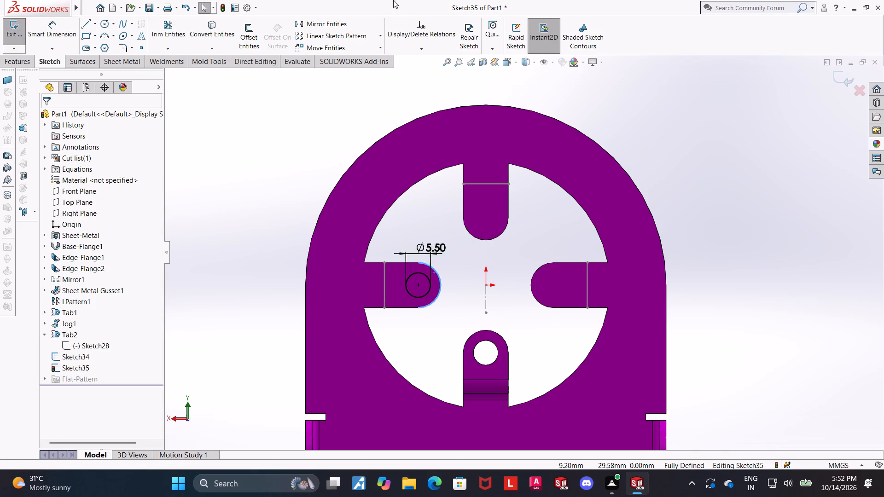
# Circular-pattern the 5.5 mm circle about the large round opening's centre with 3 equally spaced instances over 180 degrees.
pyautogui.click(383, 37)
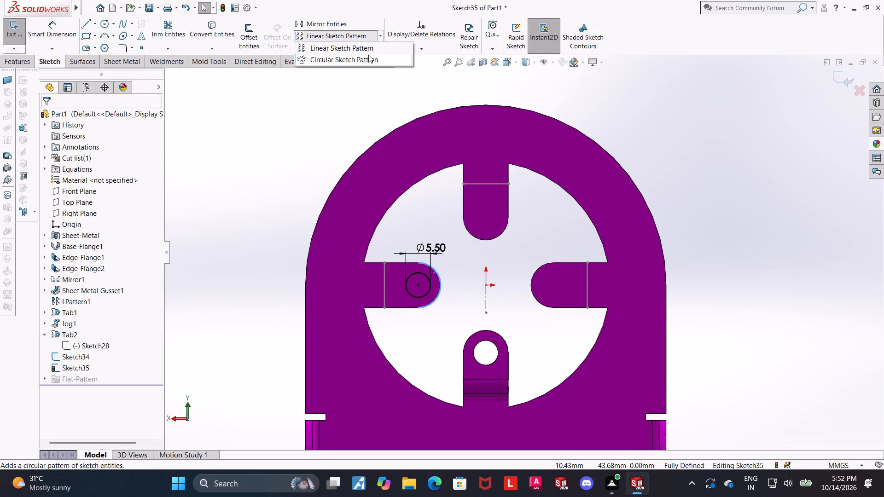
pyautogui.click(368, 56)
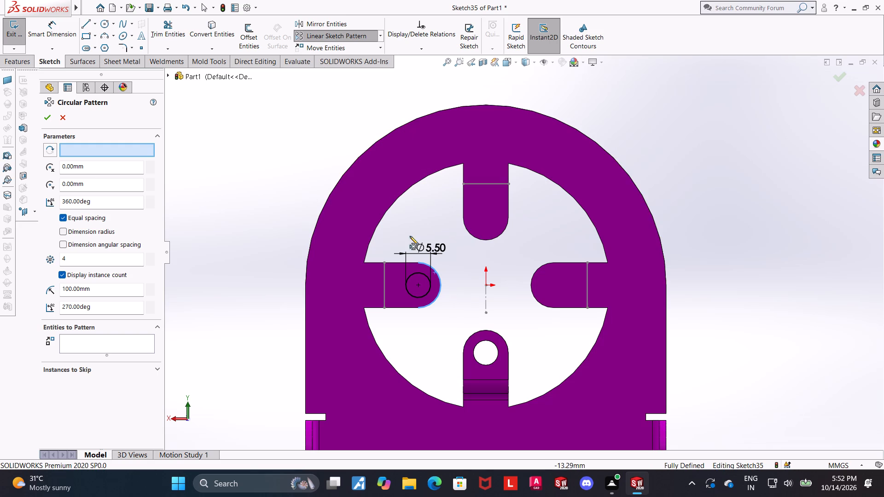
pyautogui.click(404, 192)
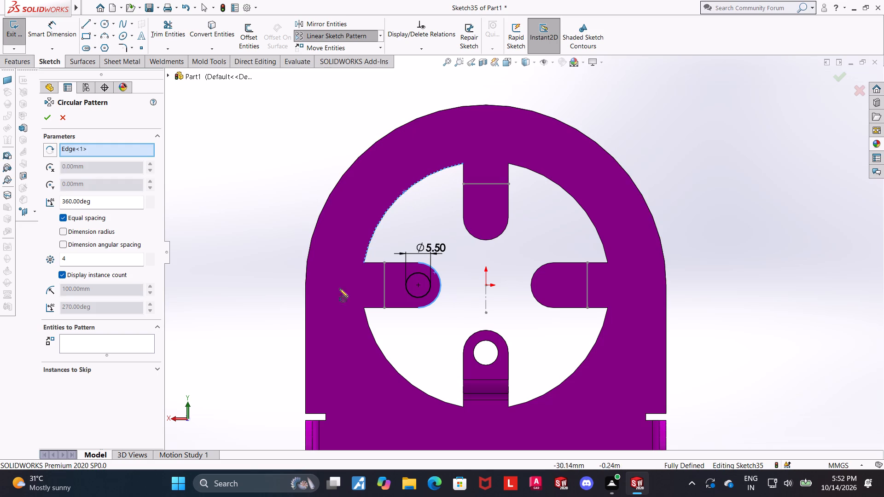
pyautogui.doubleClick(88, 336)
pyautogui.click(430, 288)
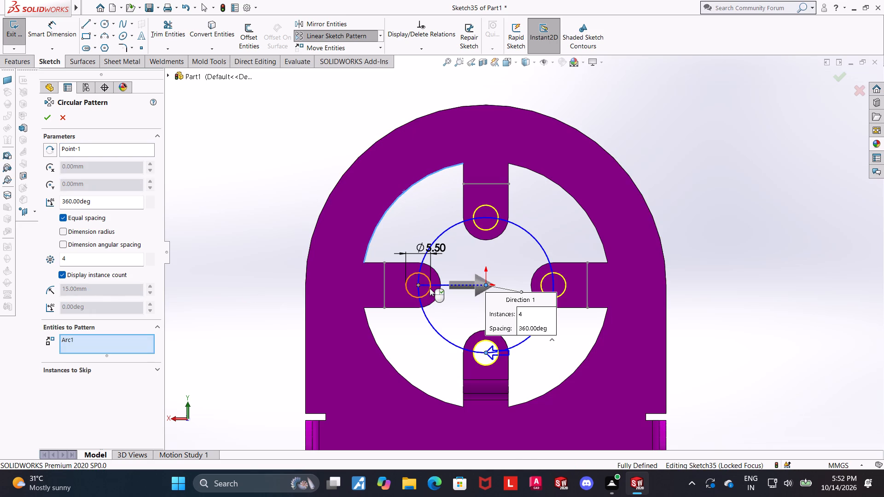
pyautogui.moveTo(115, 255); pyautogui.dragTo(0, 266)
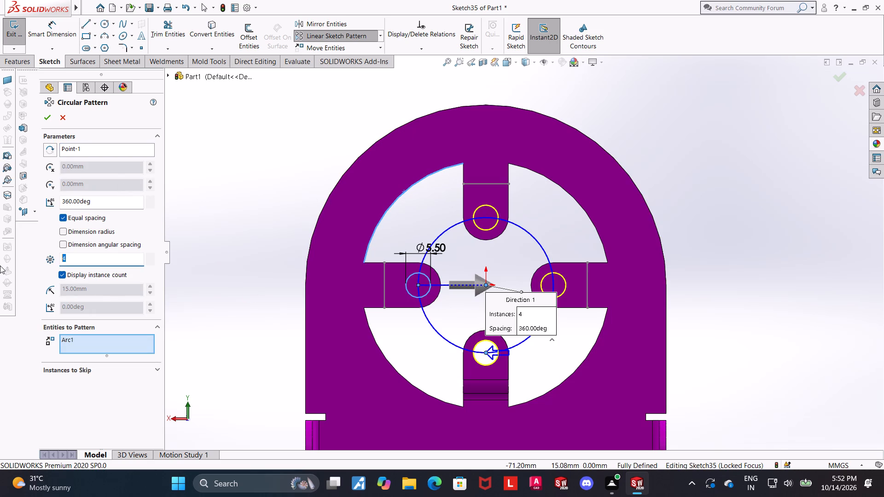
pyautogui.press('3')
pyautogui.press('Return')
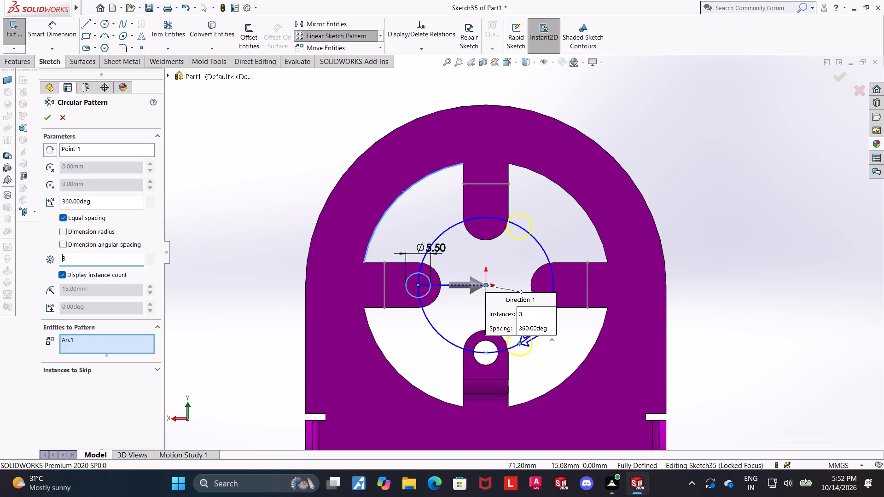
pyautogui.moveTo(111, 198); pyautogui.dragTo(0, 211)
pyautogui.write('180')
pyautogui.press('Return')
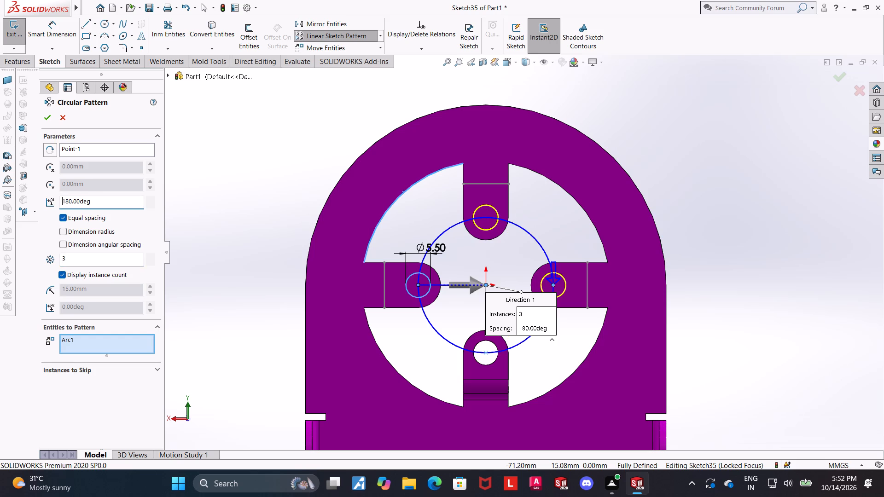
pyautogui.click(47, 123)
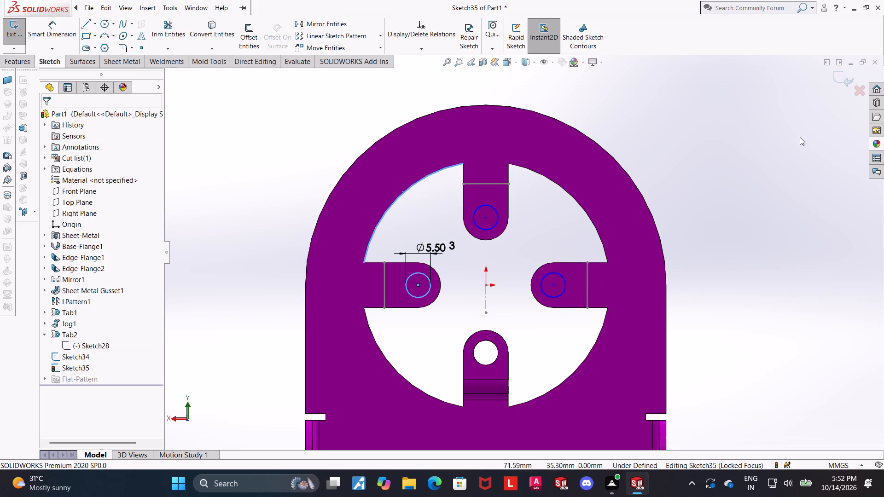
# Make the patterned circles on the upper and right tabs concentric with their rounded end edges and close the sketch.
pyautogui.click(717, 172)
pyautogui.keyDown('ctrl'); pyautogui.click(504, 227); pyautogui.keyUp('ctrl')
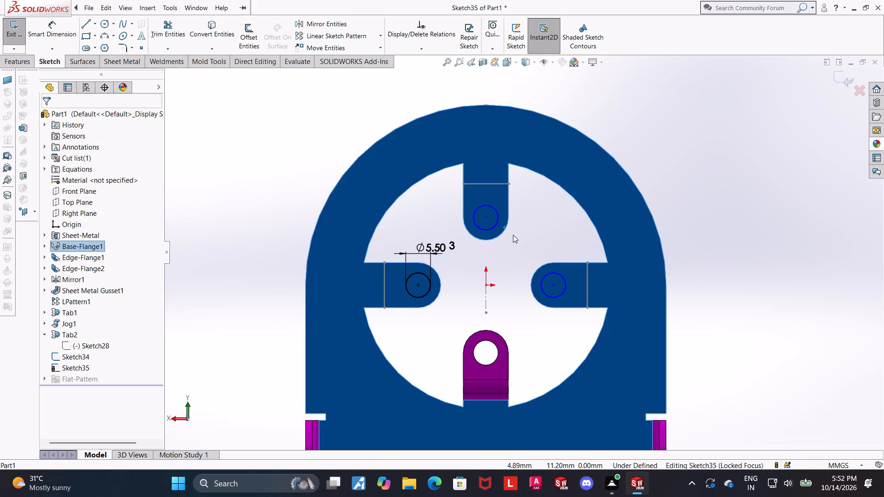
pyautogui.click(518, 234)
pyautogui.keyDown('ctrl'); pyautogui.click(506, 230); pyautogui.keyUp('ctrl')
pyautogui.keyDown('ctrl'); pyautogui.click(494, 227); pyautogui.keyUp('ctrl')
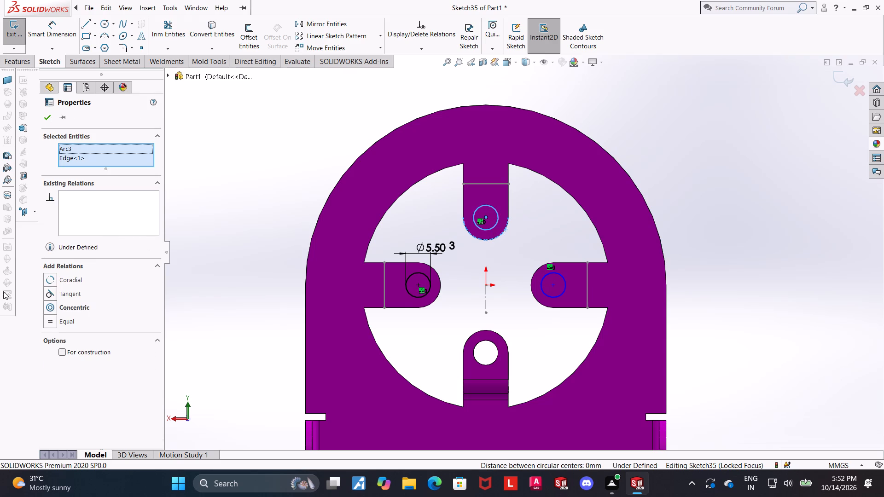
pyautogui.click(46, 306)
pyautogui.click(717, 270)
pyautogui.keyDown('ctrl'); pyautogui.click(547, 297); pyautogui.keyUp('ctrl')
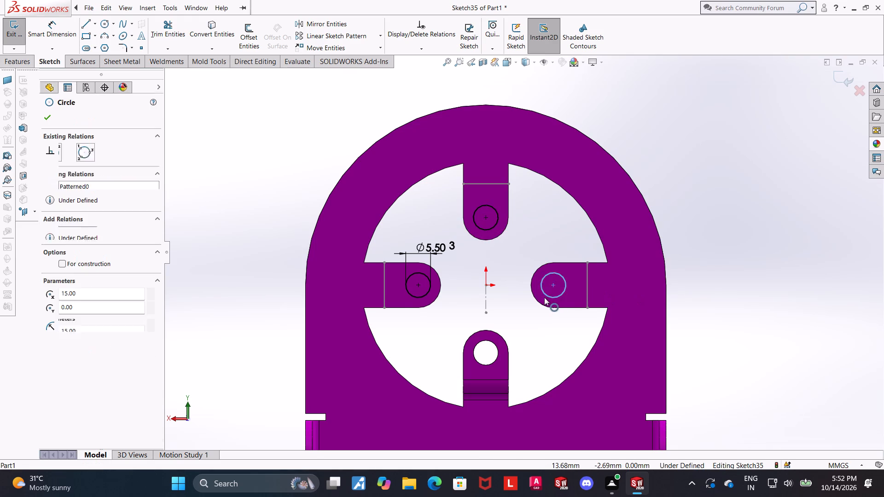
pyautogui.keyDown('ctrl'); pyautogui.click(538, 302); pyautogui.keyUp('ctrl')
pyautogui.click(51, 307)
pyautogui.click(780, 234)
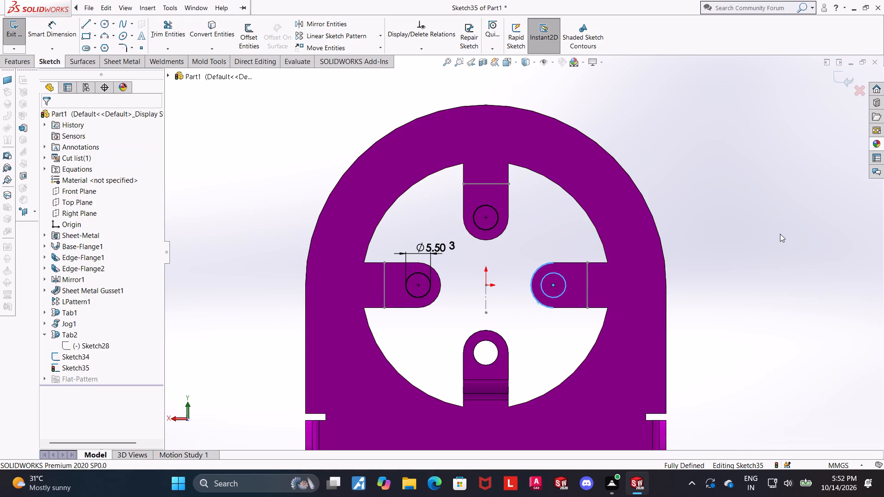
pyautogui.scroll(2, 778, 232)
pyautogui.click(841, 78)
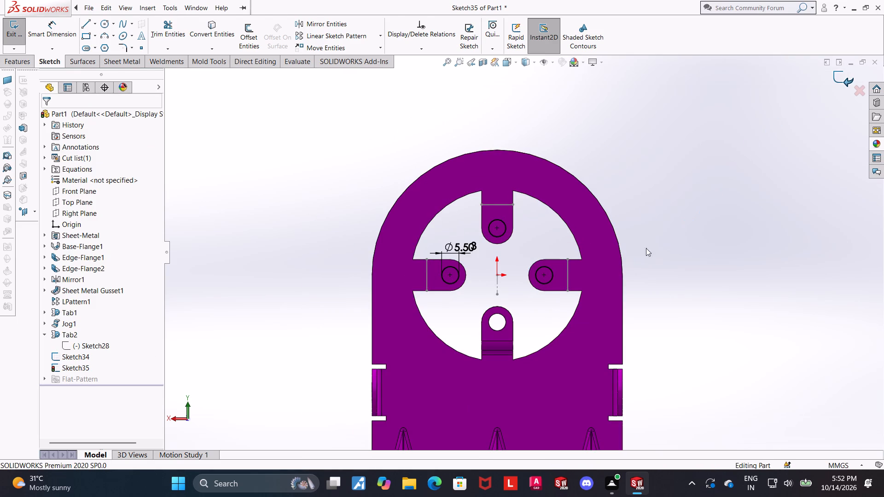
# Cut-extrude the three tab circles as a blind normal cut with the depth linked to the sheet thickness.
pyautogui.moveTo(369, 159); pyautogui.dragTo(398, 168, button='middle')
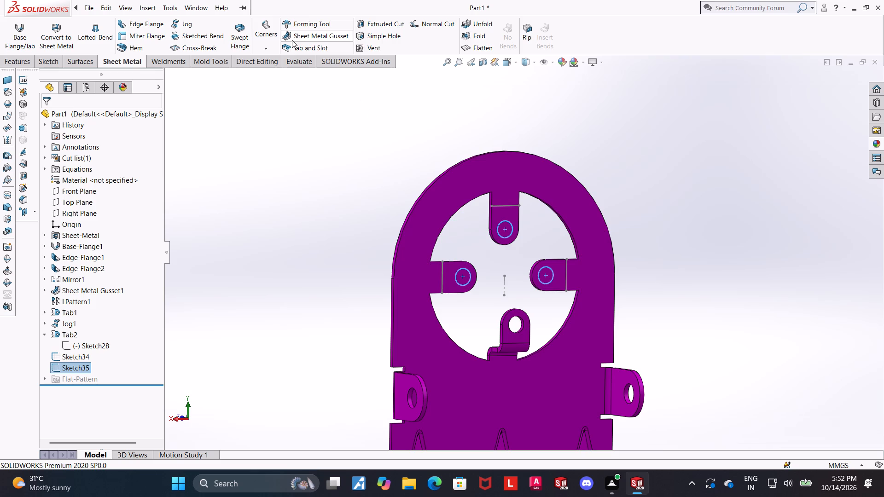
pyautogui.scroll(-1, 495, 143)
pyautogui.click(387, 25)
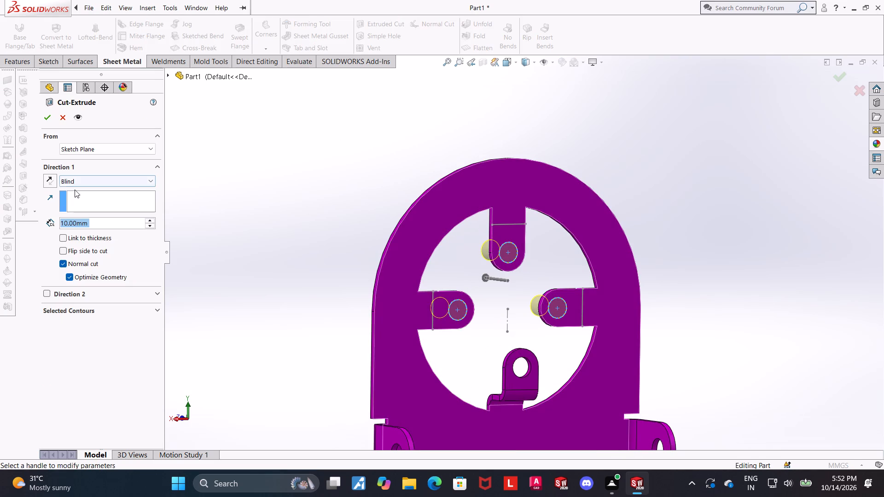
pyautogui.click(63, 239)
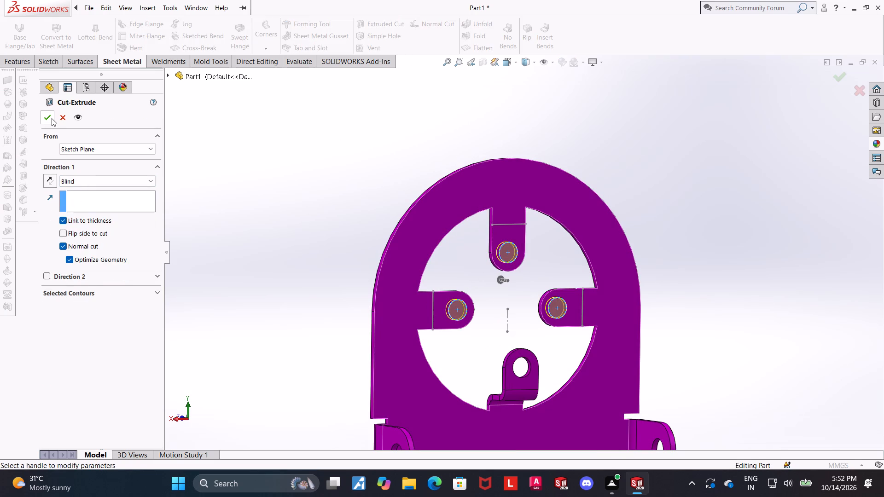
pyautogui.click(52, 118)
pyautogui.click(256, 291)
pyautogui.scroll(1, 301, 288)
pyautogui.moveTo(303, 285); pyautogui.dragTo(287, 293, button='middle')
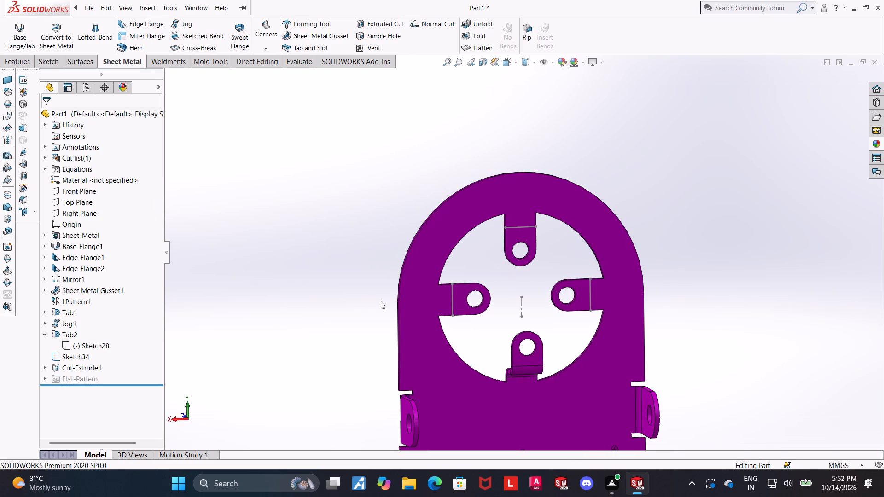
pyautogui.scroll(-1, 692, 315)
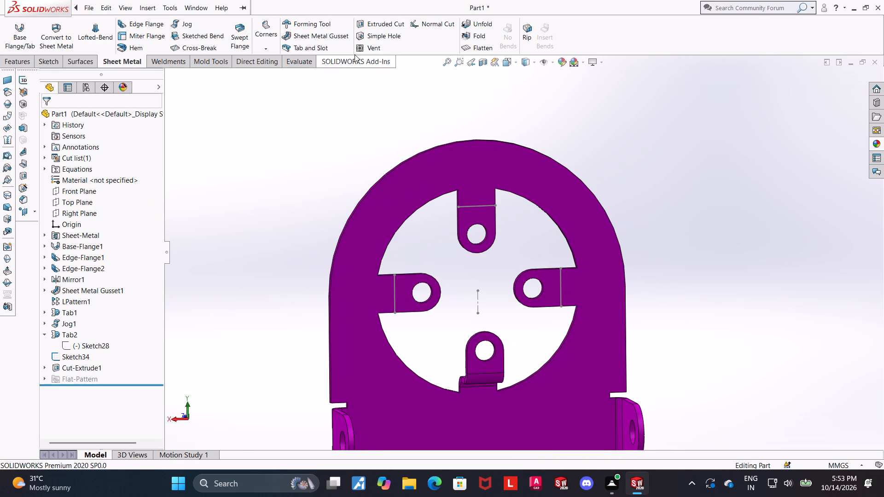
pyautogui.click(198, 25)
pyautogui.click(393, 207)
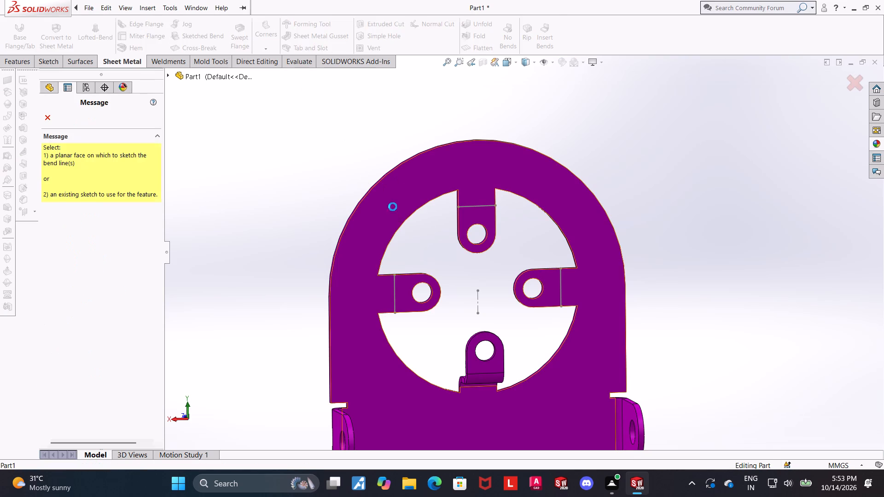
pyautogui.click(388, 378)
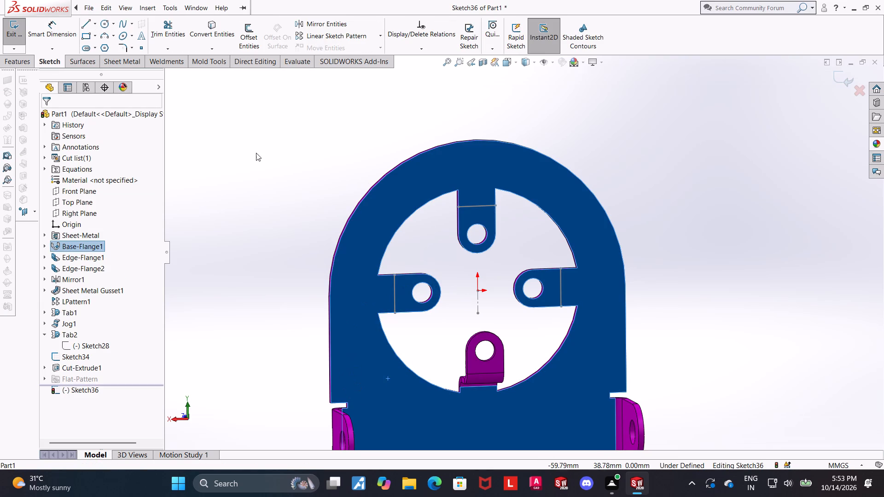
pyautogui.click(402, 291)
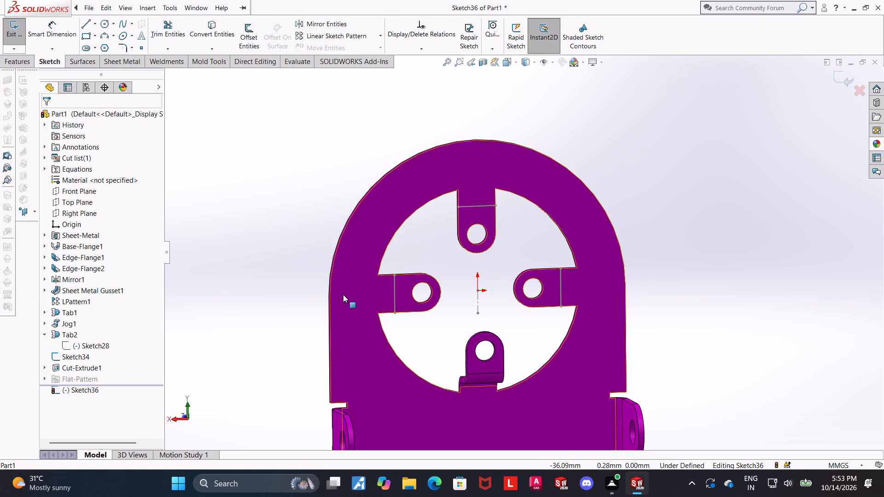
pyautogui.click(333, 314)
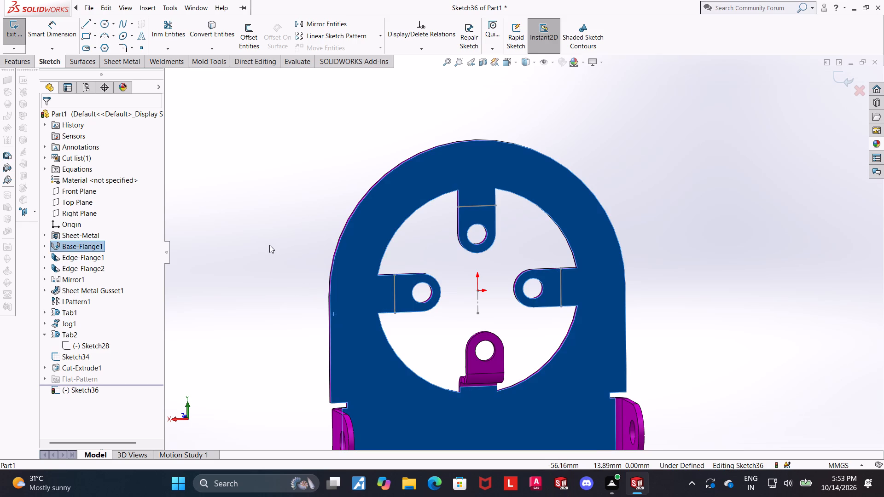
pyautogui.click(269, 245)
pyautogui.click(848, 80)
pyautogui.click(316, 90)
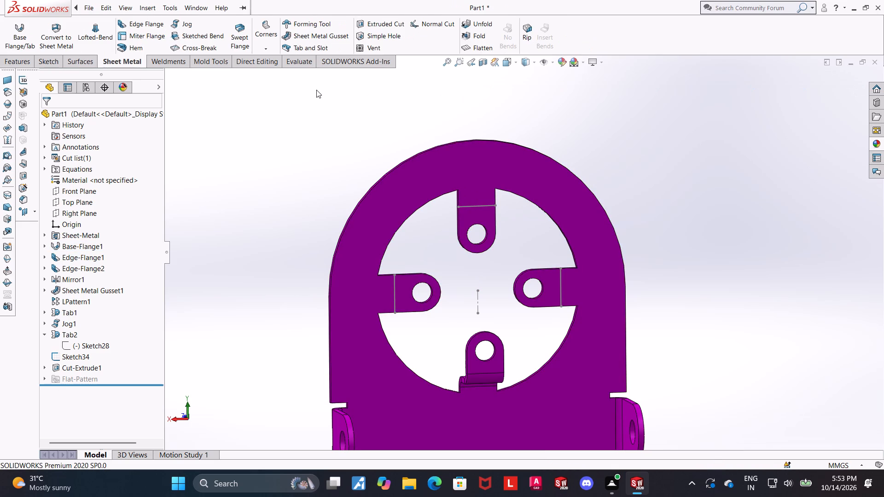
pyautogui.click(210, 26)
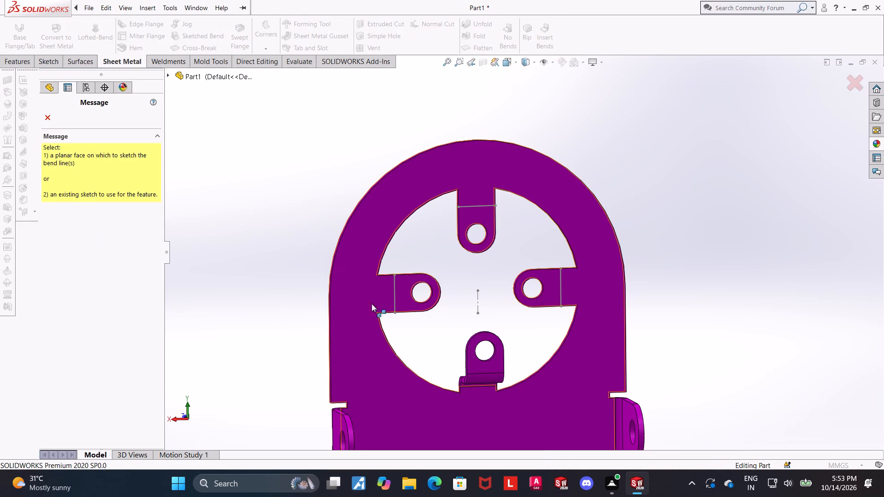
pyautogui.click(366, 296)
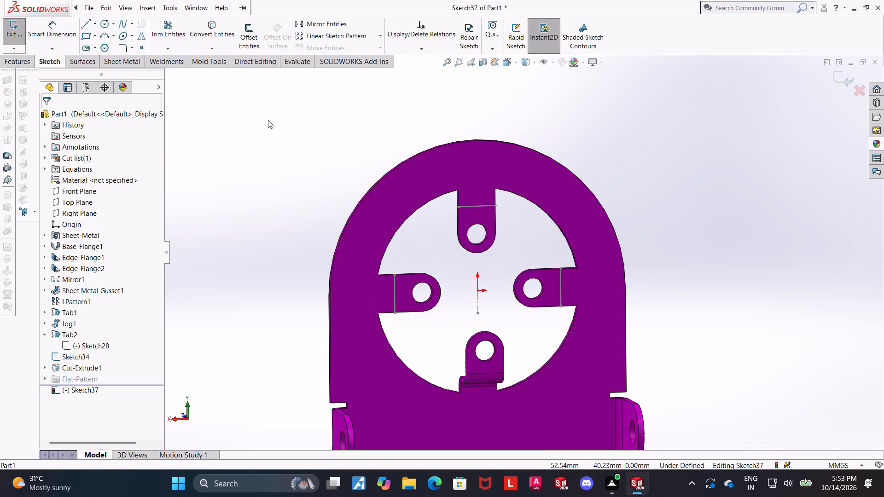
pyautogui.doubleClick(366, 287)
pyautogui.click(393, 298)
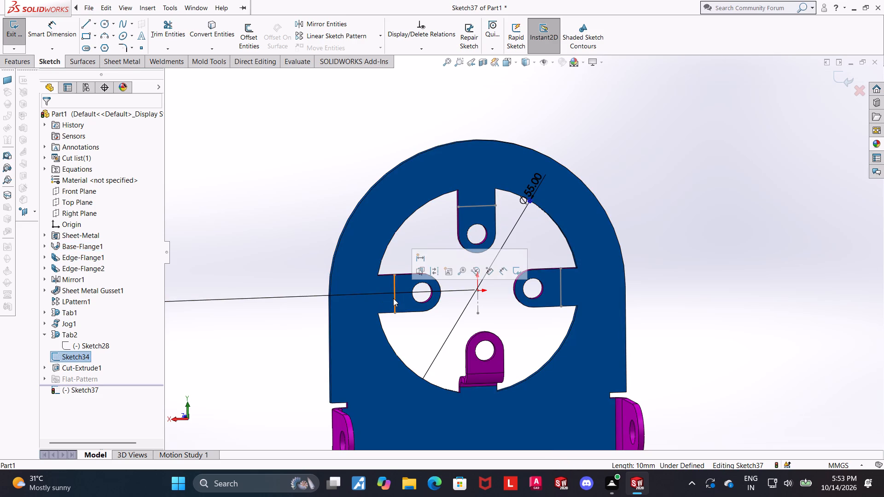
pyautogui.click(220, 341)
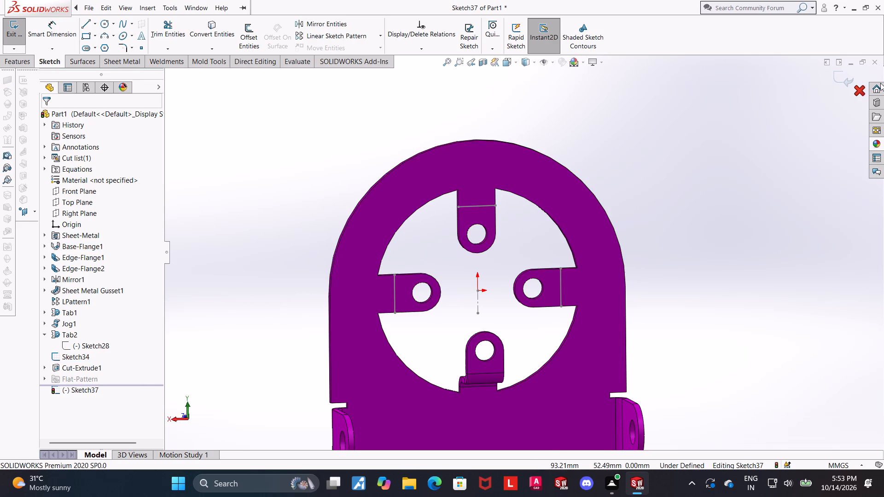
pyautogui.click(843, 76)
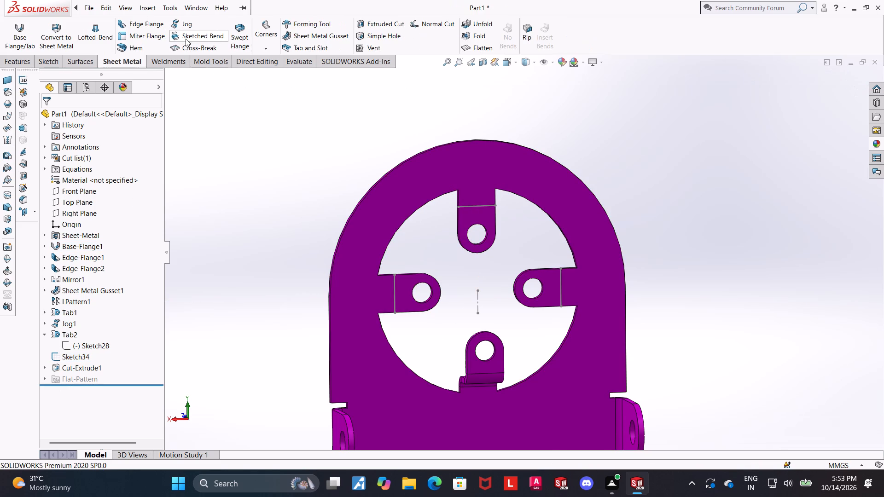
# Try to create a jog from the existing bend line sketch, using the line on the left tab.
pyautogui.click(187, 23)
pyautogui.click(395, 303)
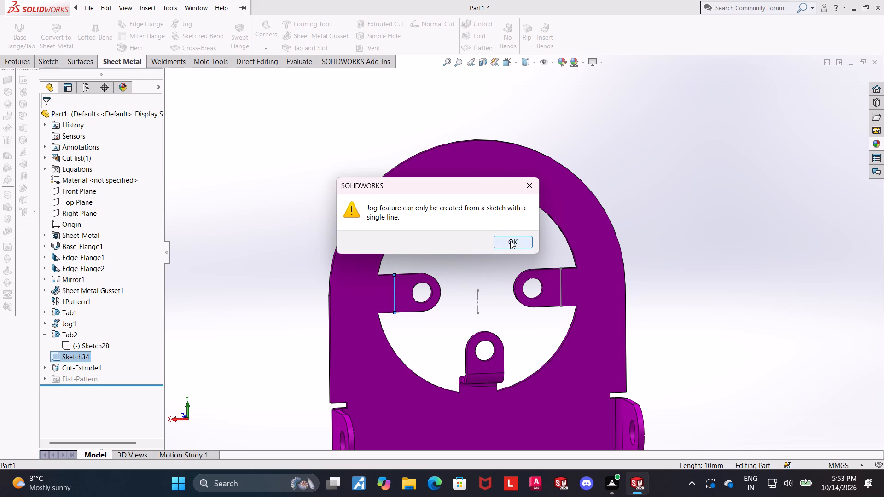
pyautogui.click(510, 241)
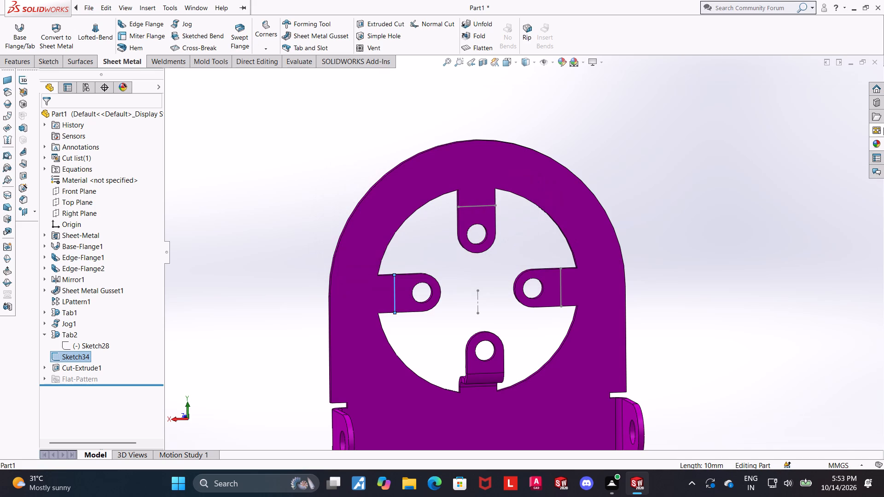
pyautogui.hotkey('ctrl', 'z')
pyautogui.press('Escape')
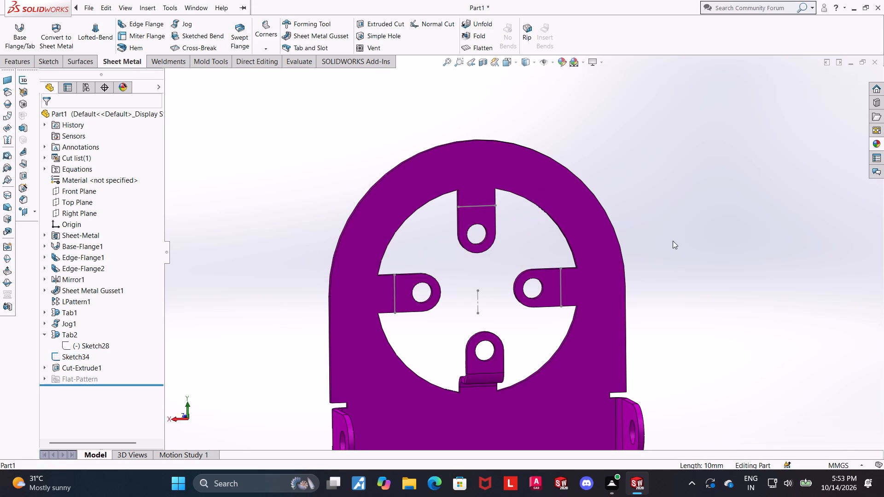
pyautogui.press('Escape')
# Edit the bend line sketch and trim away the lines on the upper and right tabs.
pyautogui.scroll(1, 539, 350)
pyautogui.scroll(-1, 520, 341)
pyautogui.click(86, 355)
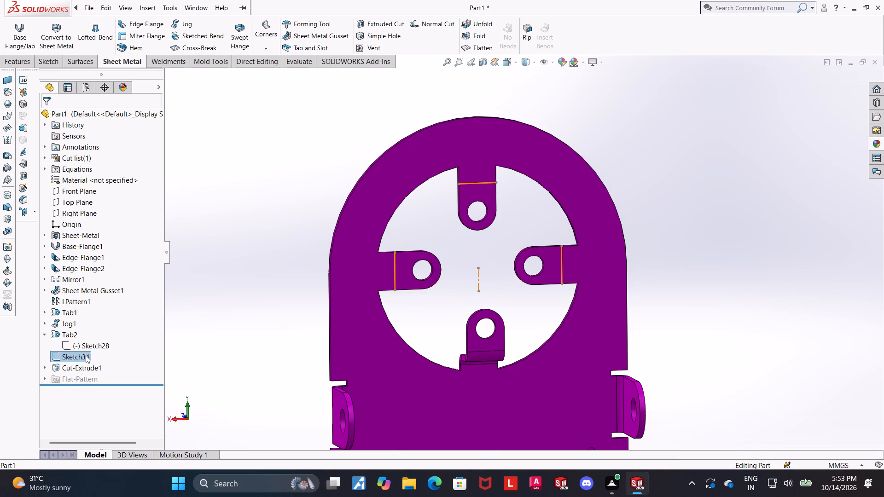
pyautogui.click(92, 327)
pyautogui.moveTo(173, 24); pyautogui.dragTo(179, 26)
pyautogui.moveTo(497, 209); pyautogui.dragTo(487, 166)
pyautogui.moveTo(547, 270); pyautogui.dragTo(584, 256)
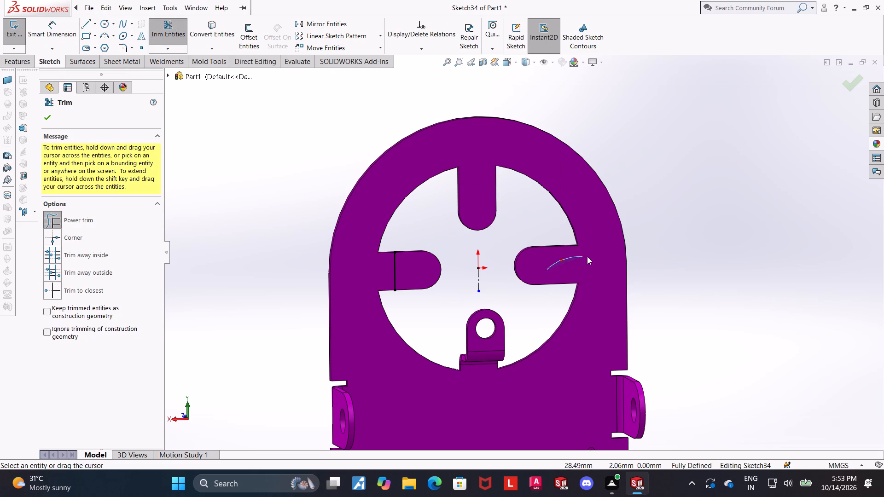
pyautogui.press('Escape')
pyautogui.press('Escape')
pyautogui.press('Escape')
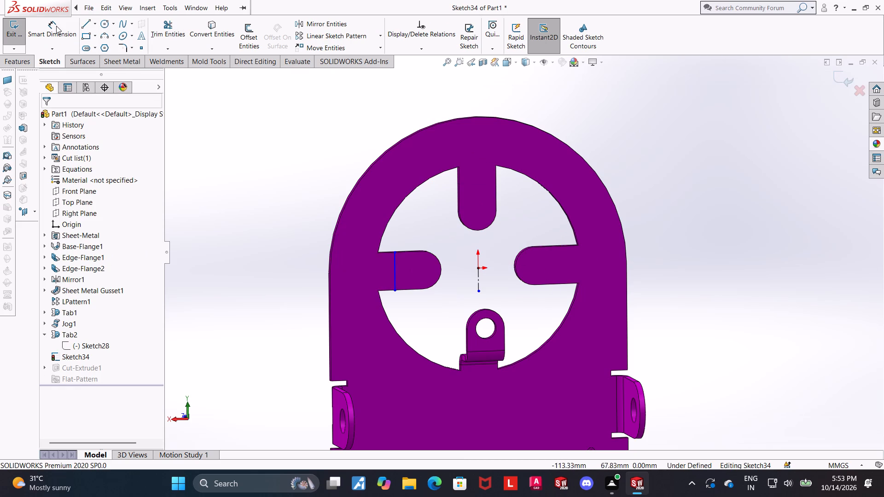
# Dimension the distance from the left tab's bend line to the vertical centreline and close the sketch.
pyautogui.click(57, 25)
pyautogui.click(71, 24)
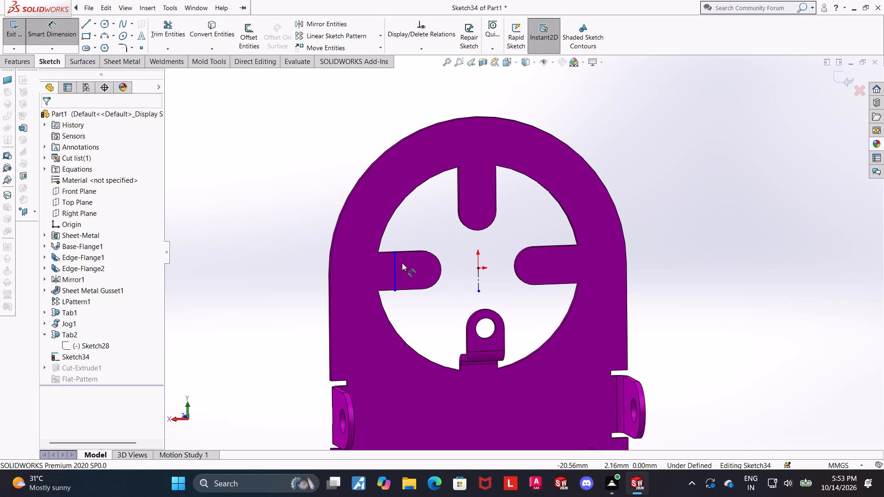
pyautogui.click(396, 260)
pyautogui.click(477, 280)
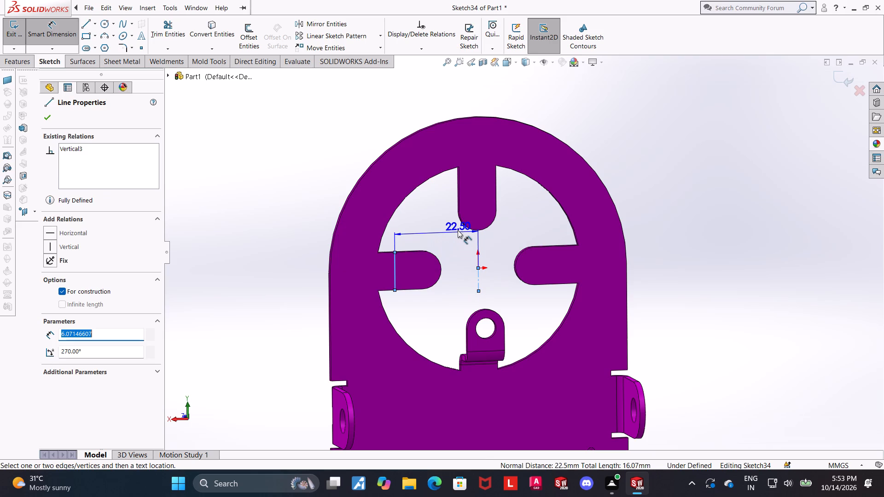
pyautogui.click(458, 230)
pyautogui.click(420, 217)
pyautogui.click(879, 185)
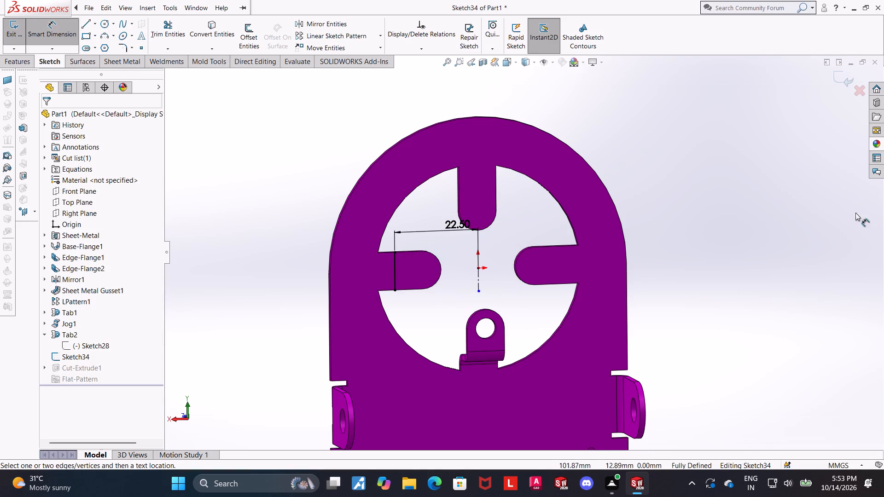
pyautogui.click(836, 78)
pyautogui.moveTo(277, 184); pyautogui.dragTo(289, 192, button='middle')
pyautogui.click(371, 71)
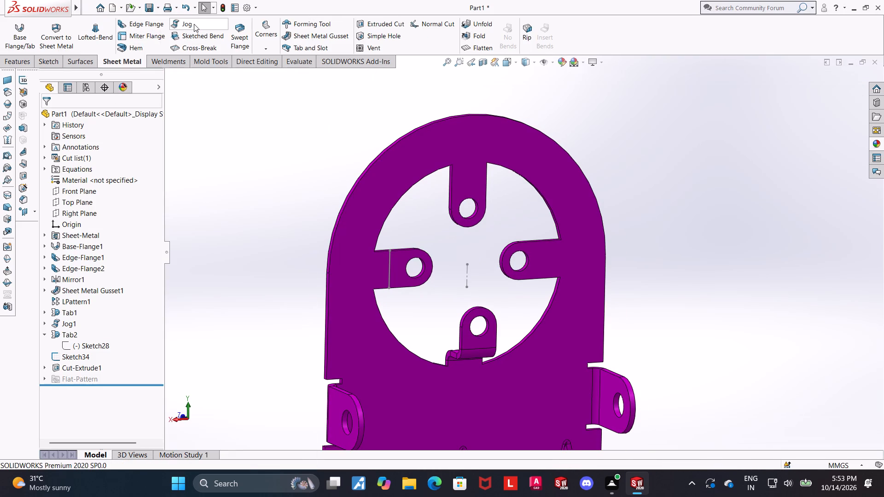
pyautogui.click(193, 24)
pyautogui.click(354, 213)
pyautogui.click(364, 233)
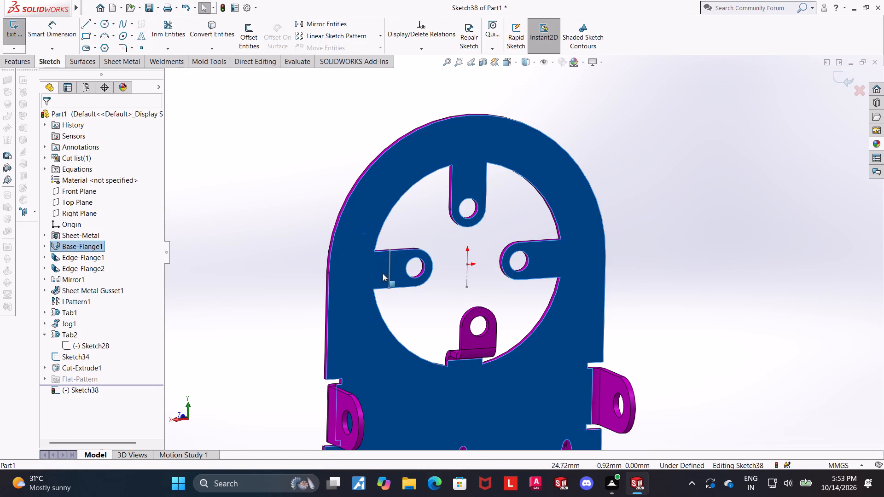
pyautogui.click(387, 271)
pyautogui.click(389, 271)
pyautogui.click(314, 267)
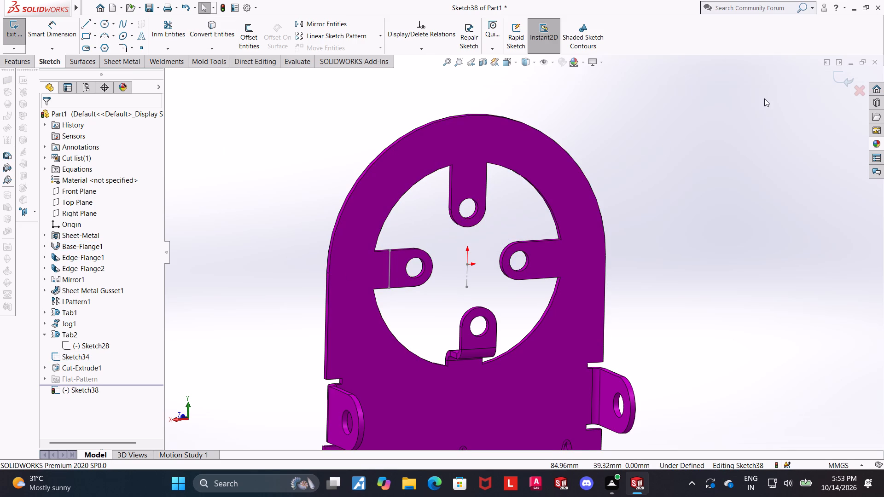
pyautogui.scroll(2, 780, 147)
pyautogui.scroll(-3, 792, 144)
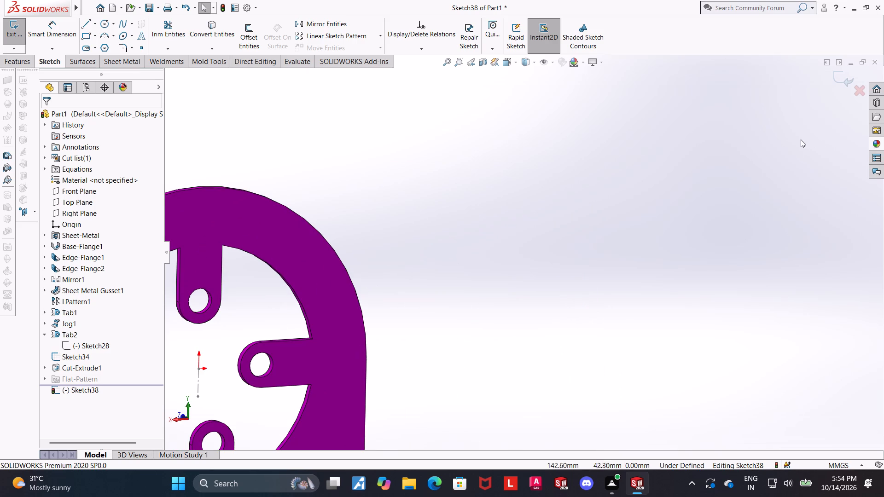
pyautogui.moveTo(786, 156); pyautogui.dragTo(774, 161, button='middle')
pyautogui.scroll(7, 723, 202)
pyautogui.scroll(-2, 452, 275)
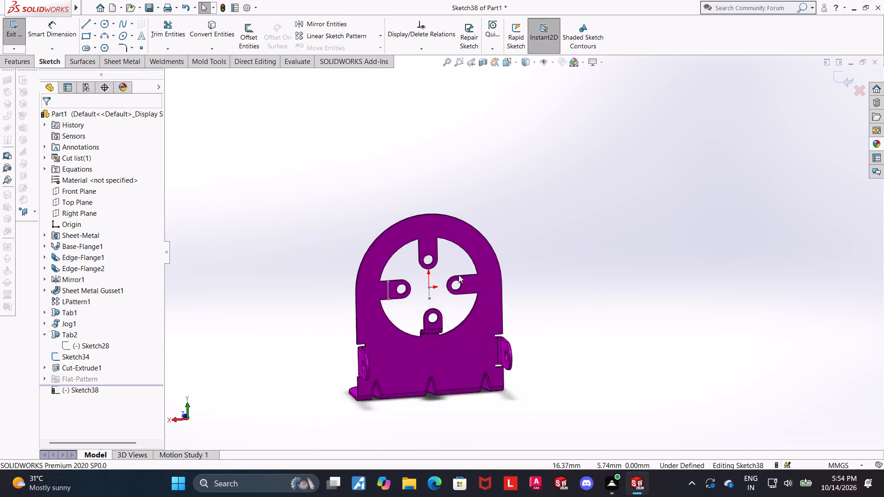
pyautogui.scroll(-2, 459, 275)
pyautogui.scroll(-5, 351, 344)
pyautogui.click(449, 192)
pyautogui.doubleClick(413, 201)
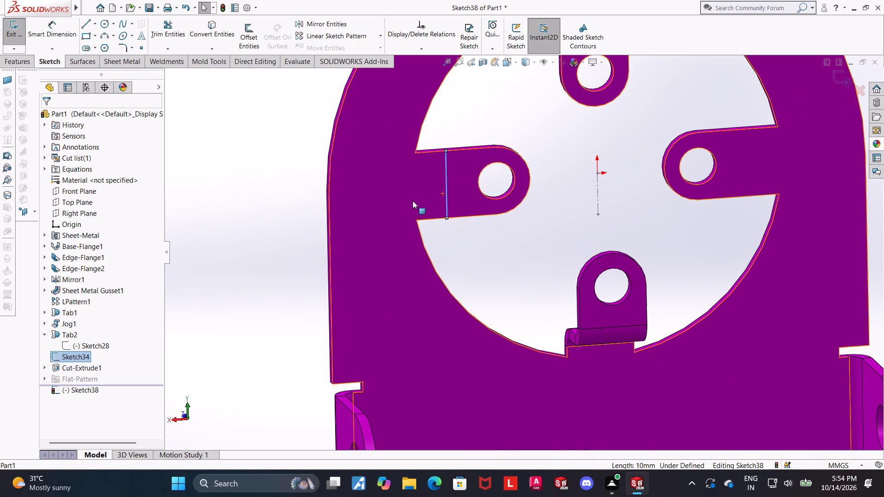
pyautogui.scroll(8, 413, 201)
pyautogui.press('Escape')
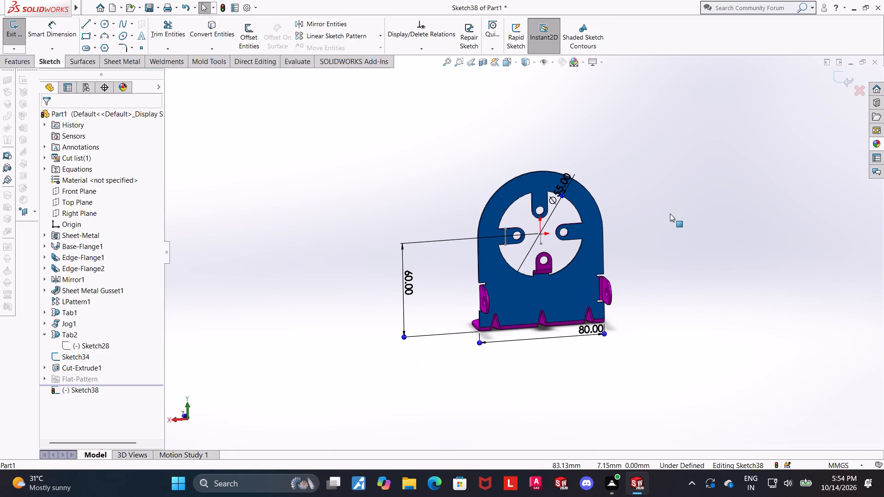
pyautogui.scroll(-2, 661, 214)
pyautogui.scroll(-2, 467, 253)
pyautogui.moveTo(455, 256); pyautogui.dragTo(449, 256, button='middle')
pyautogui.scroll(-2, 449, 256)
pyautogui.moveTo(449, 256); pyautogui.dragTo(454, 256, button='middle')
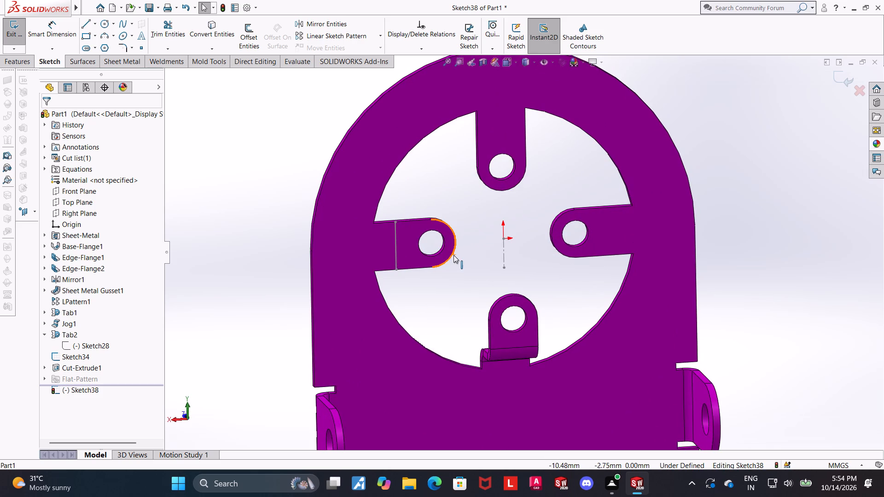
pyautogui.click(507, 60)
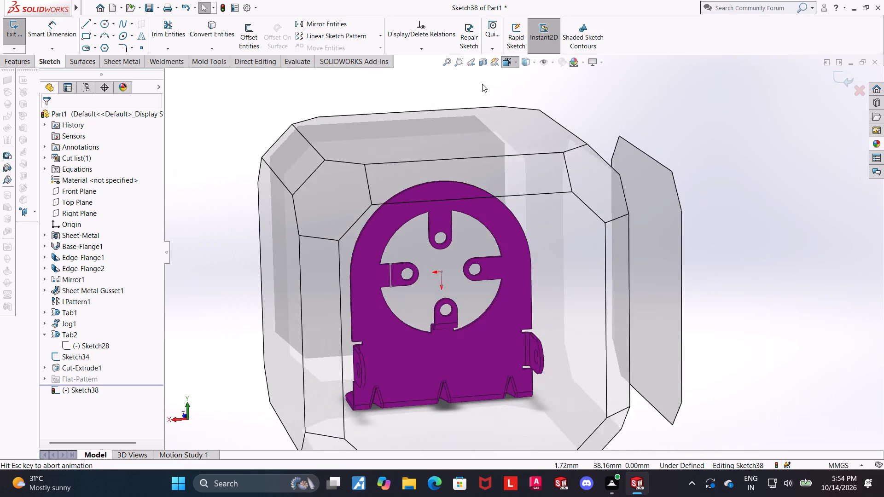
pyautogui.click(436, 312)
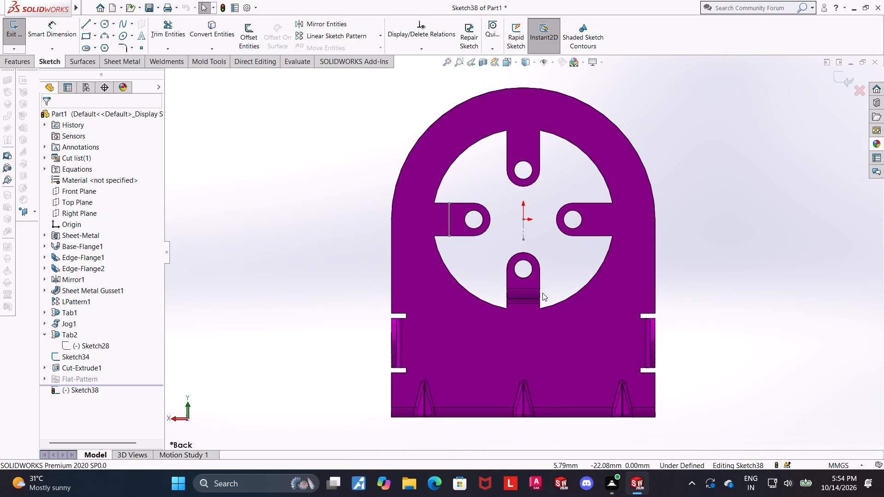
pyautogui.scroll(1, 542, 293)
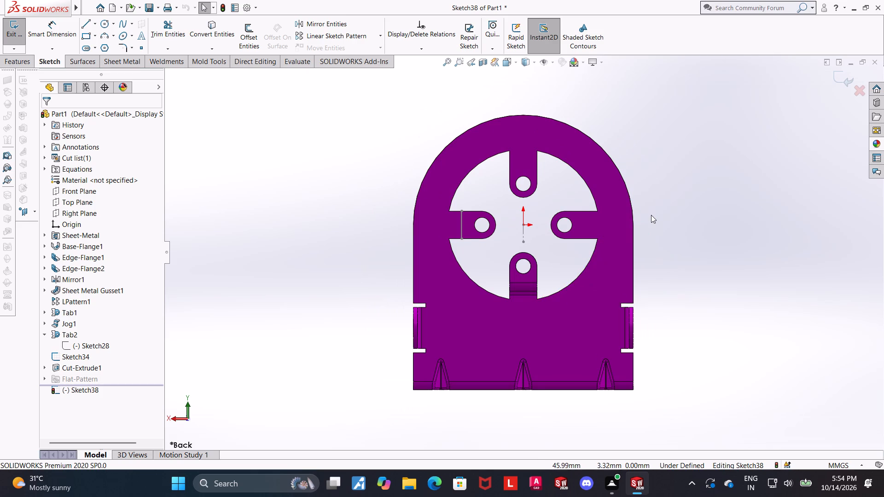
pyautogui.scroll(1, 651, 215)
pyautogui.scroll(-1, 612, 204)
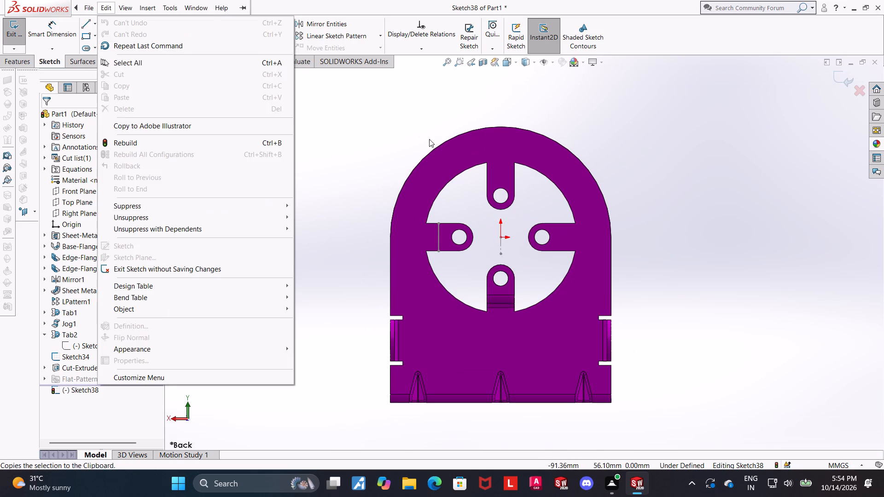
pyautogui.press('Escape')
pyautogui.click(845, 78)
# Jog the left tab along its bend line with the main plate face fixed, 1.5 mm bend radius, 10 mm blind offset and 90° angle.
pyautogui.click(187, 28)
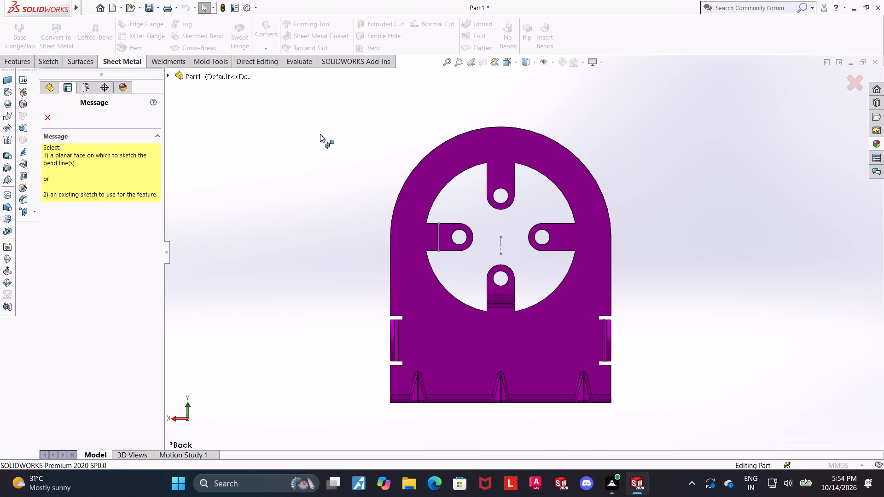
pyautogui.click(438, 239)
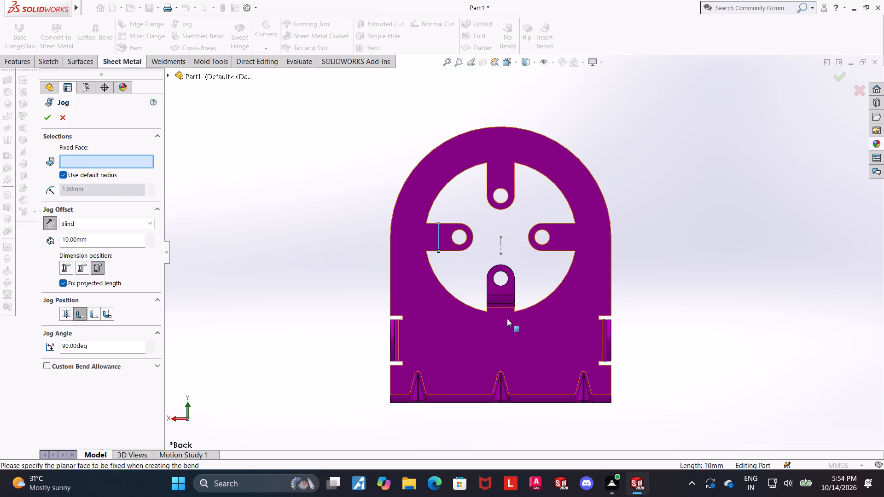
pyautogui.doubleClick(420, 319)
pyautogui.moveTo(361, 266); pyautogui.dragTo(408, 281, button='middle')
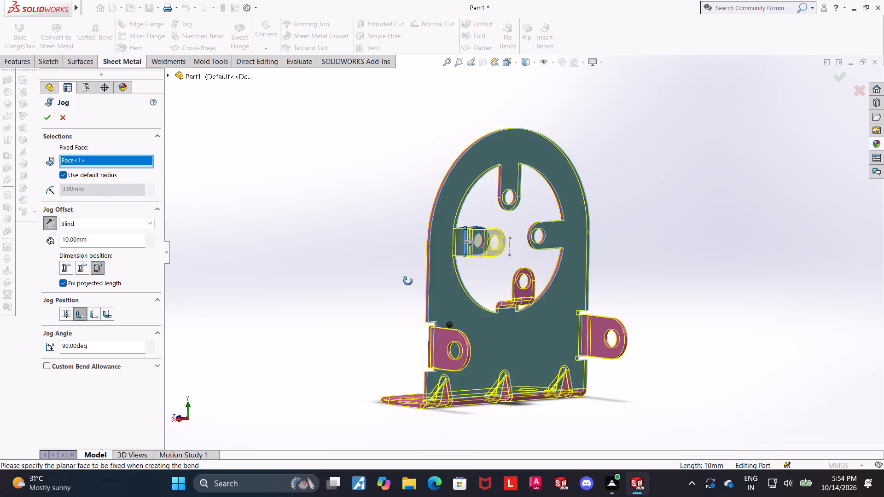
pyautogui.moveTo(408, 281); pyautogui.dragTo(422, 287, button='middle')
pyautogui.moveTo(407, 276); pyautogui.dragTo(428, 306, button='middle')
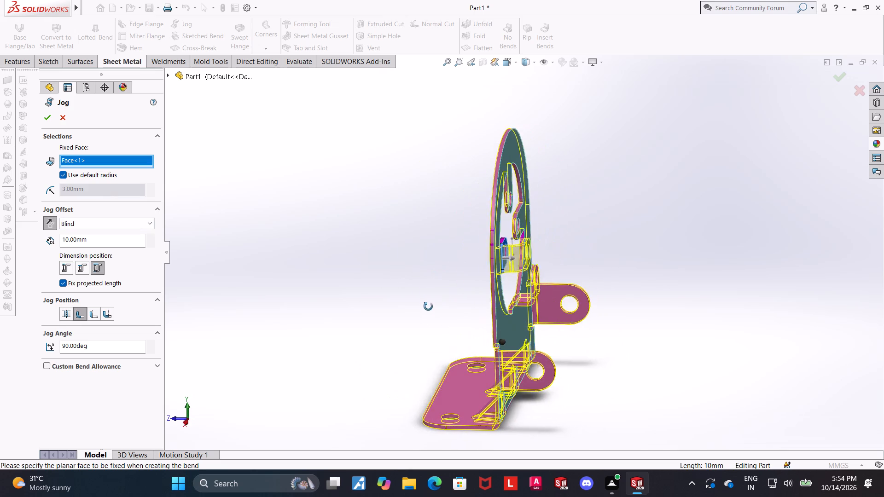
pyautogui.moveTo(428, 306); pyautogui.dragTo(433, 309, button='middle')
pyautogui.scroll(-1, 615, 263)
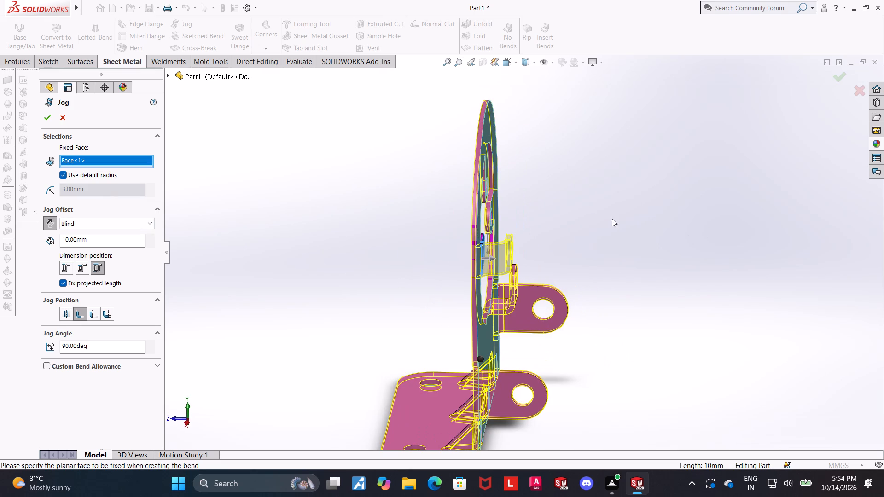
pyautogui.scroll(-1, 588, 222)
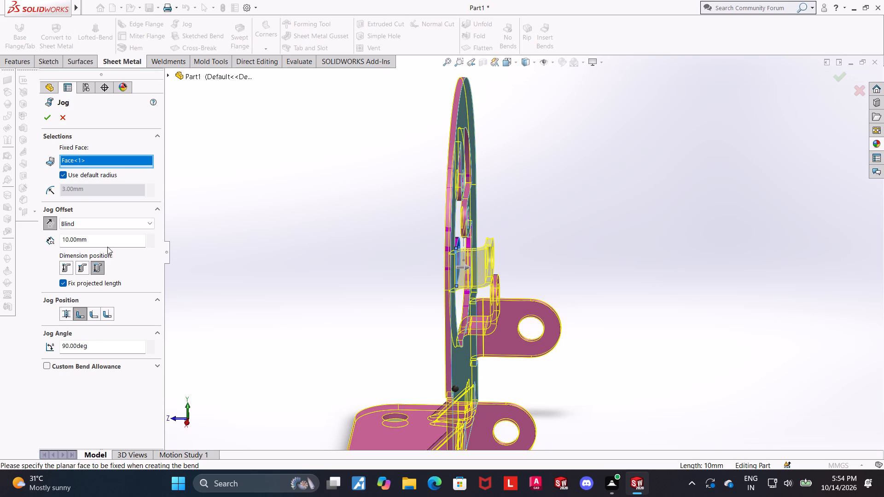
pyautogui.scroll(1, 349, 265)
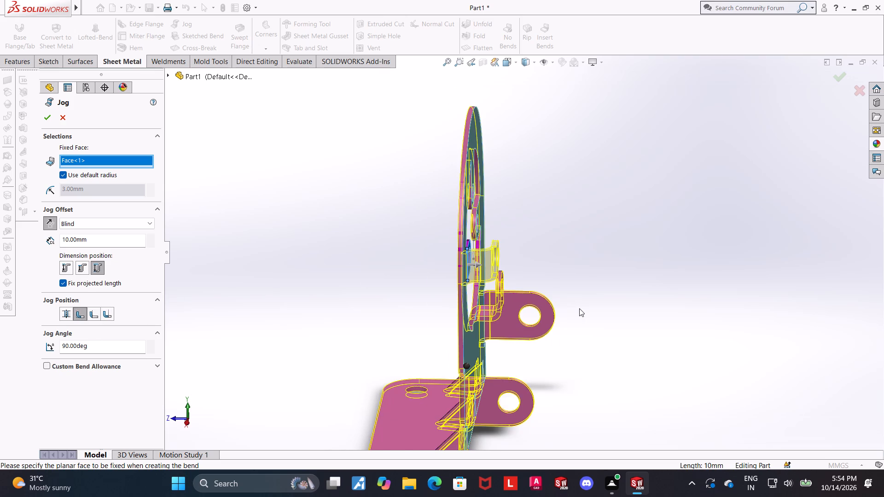
pyautogui.scroll(-2, 579, 308)
pyautogui.click(62, 173)
pyautogui.press('1')
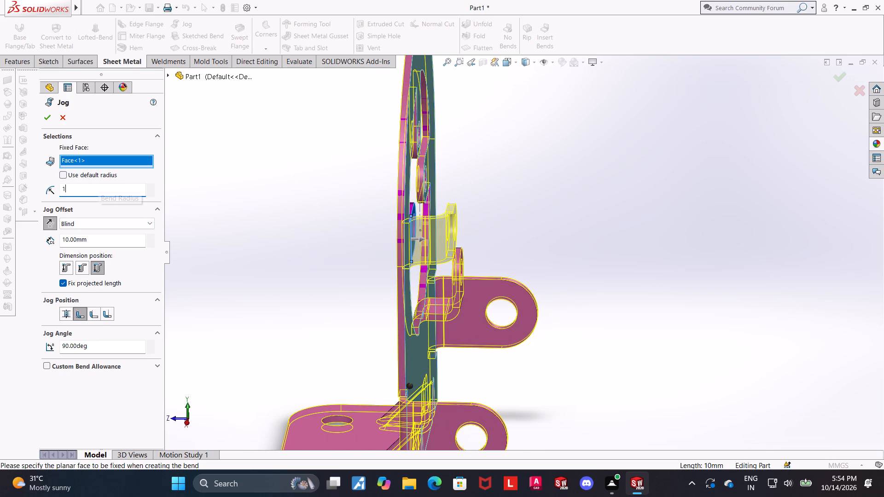
pyautogui.write('.5')
pyautogui.press('Return')
pyautogui.click(53, 119)
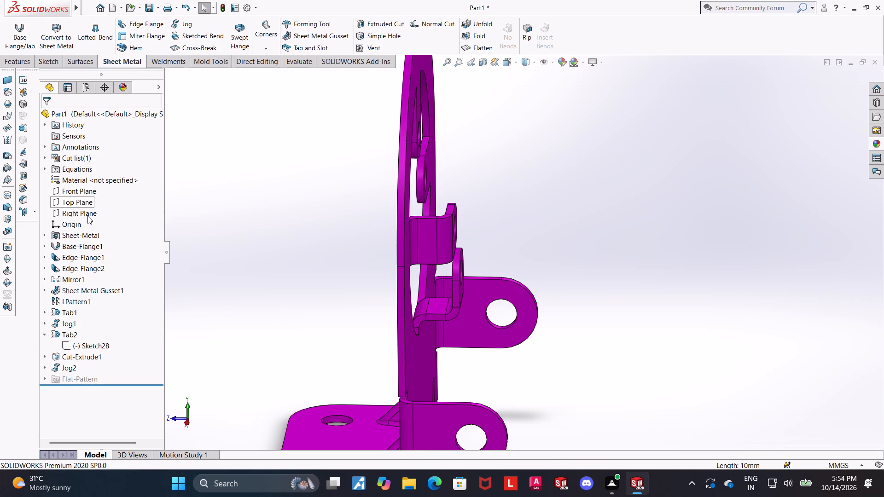
# Start a jog sketch on the main plate face and draw a vertical bend line across the full width of the right tab.
pyautogui.scroll(1, 211, 219)
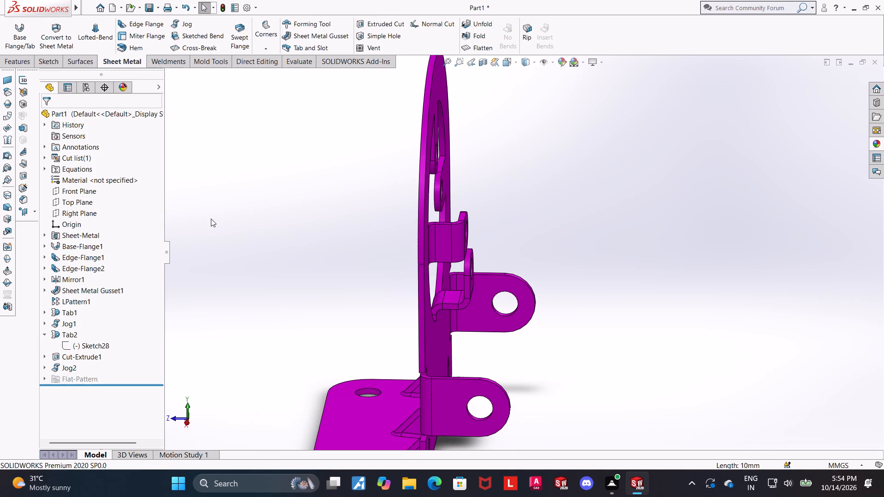
pyautogui.moveTo(501, 207); pyautogui.dragTo(437, 191, button='middle')
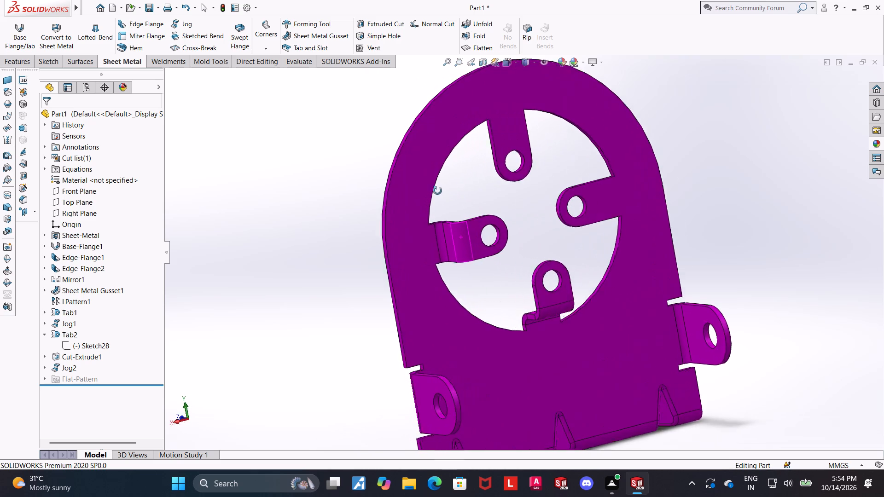
pyautogui.moveTo(437, 191); pyautogui.dragTo(436, 203, button='middle')
pyautogui.scroll(3, 527, 226)
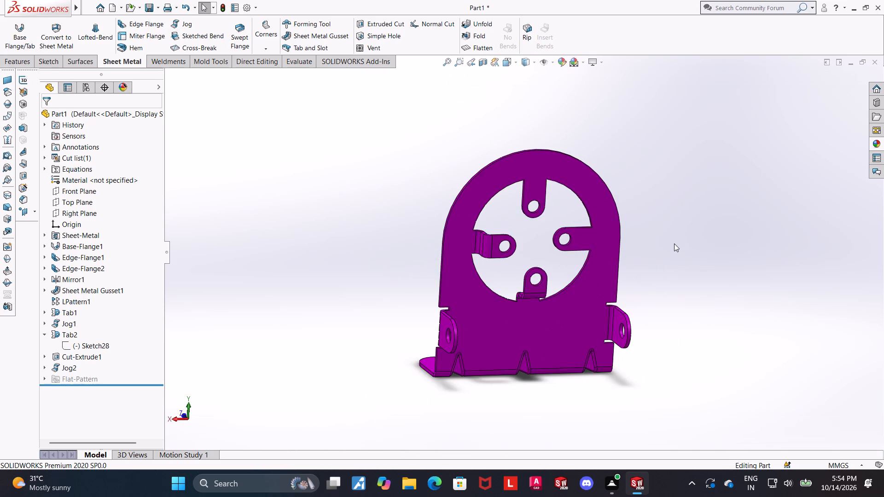
pyautogui.scroll(-2, 675, 242)
pyautogui.moveTo(634, 222); pyautogui.dragTo(608, 222, button='middle')
pyautogui.click(547, 236)
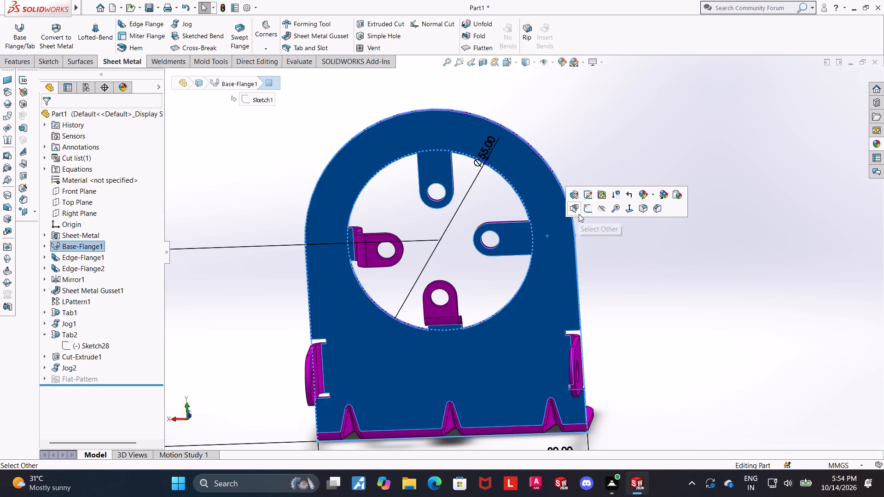
pyautogui.click(191, 24)
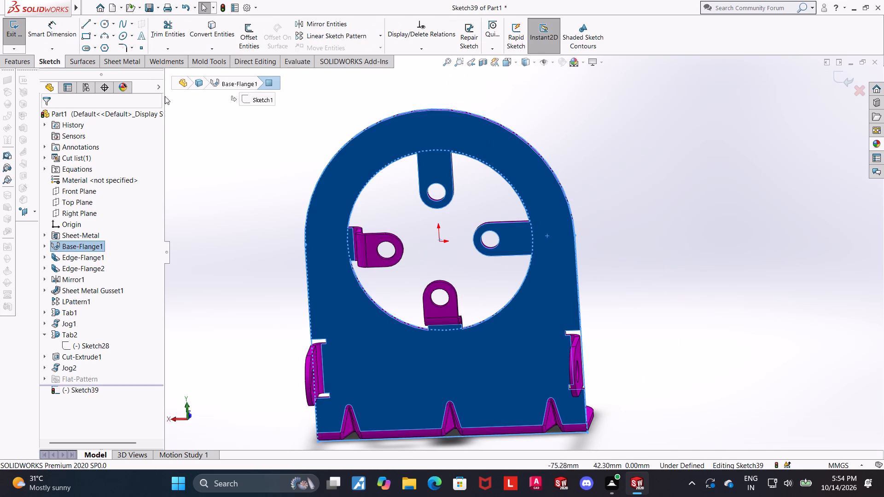
pyautogui.click(95, 392)
pyautogui.click(115, 377)
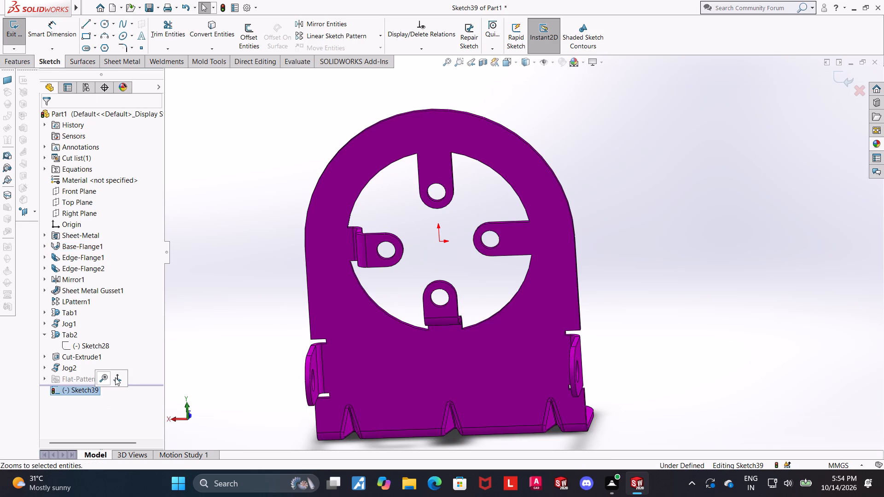
pyautogui.scroll(-2, 718, 234)
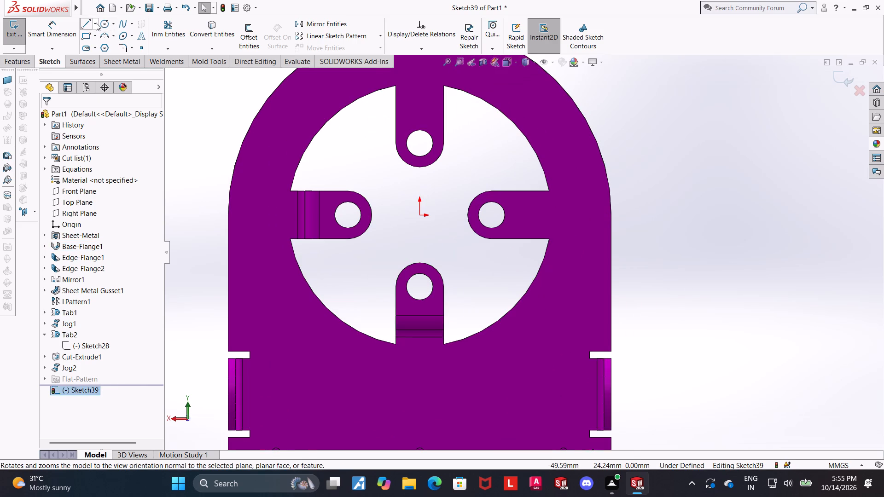
pyautogui.click(91, 23)
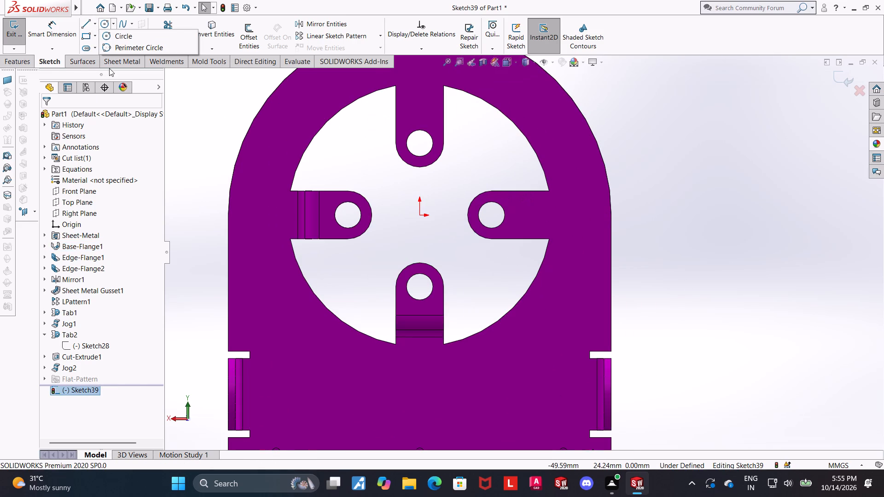
pyautogui.click(89, 23)
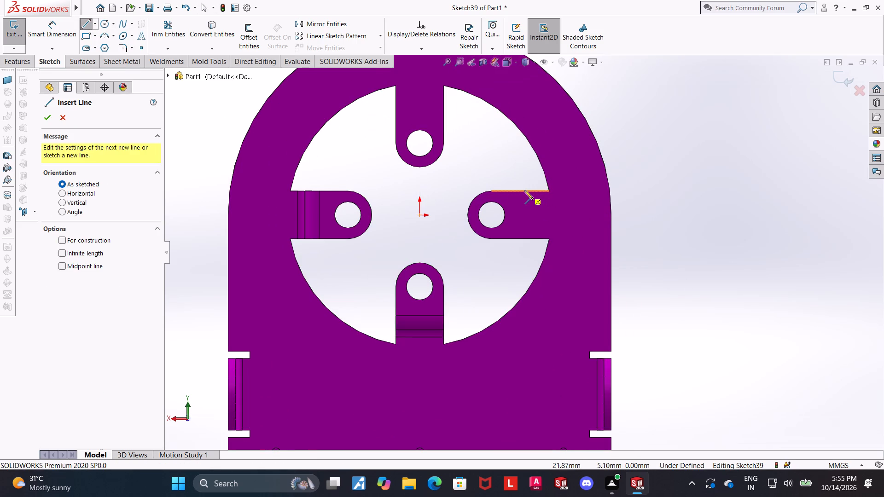
pyautogui.click(524, 191)
pyautogui.click(525, 239)
pyautogui.press('Escape')
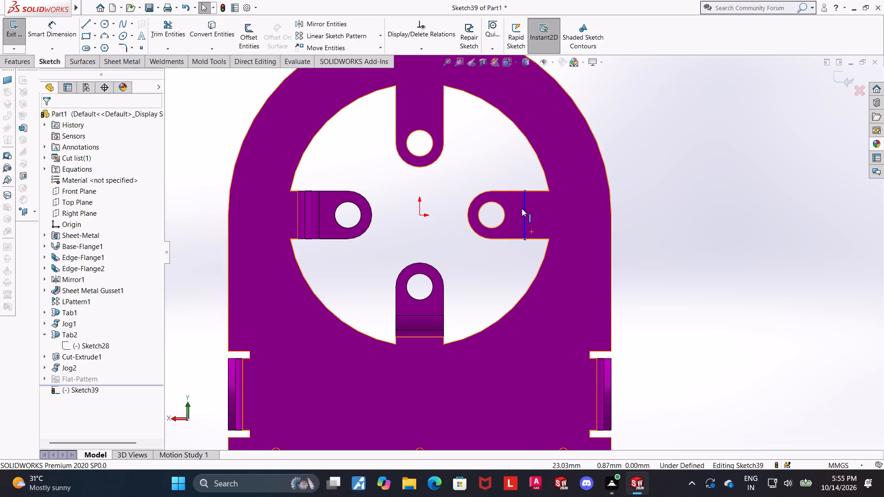
pyautogui.press('Escape')
pyautogui.press('Escape')
# Dimension the right tab's bend line 22.5 mm (45/2) from the origin and close the sketch.
pyautogui.click(59, 34)
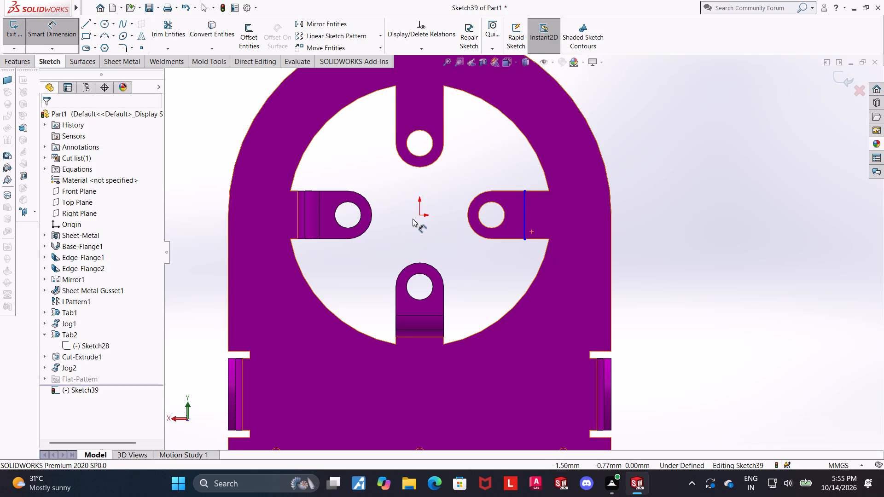
pyautogui.click(420, 216)
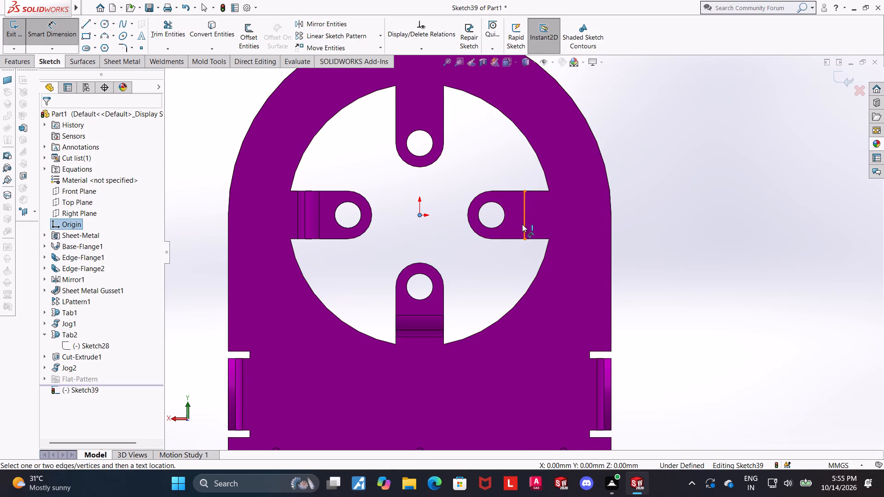
pyautogui.click(522, 224)
pyautogui.scroll(-4, 522, 224)
pyautogui.scroll(9, 519, 225)
pyautogui.click(508, 139)
pyautogui.write('45/3')
pyautogui.press('BackSpace')
pyautogui.press('2')
pyautogui.press('Return')
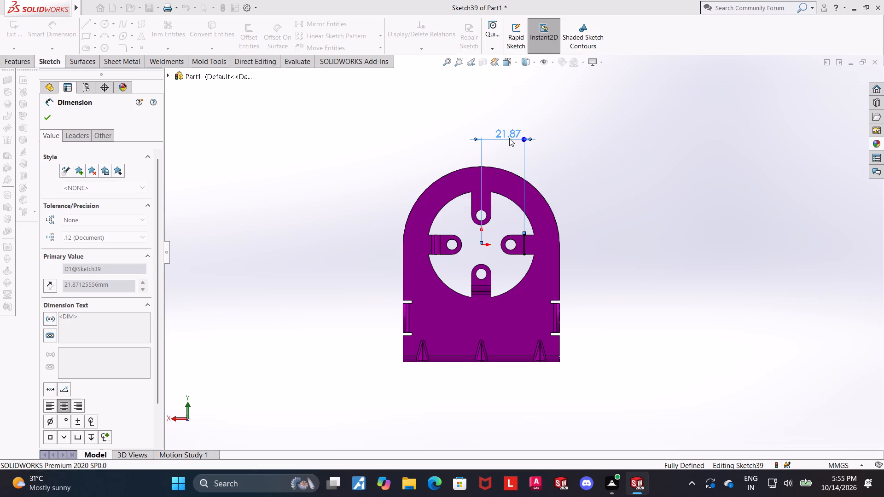
pyautogui.scroll(2, 531, 173)
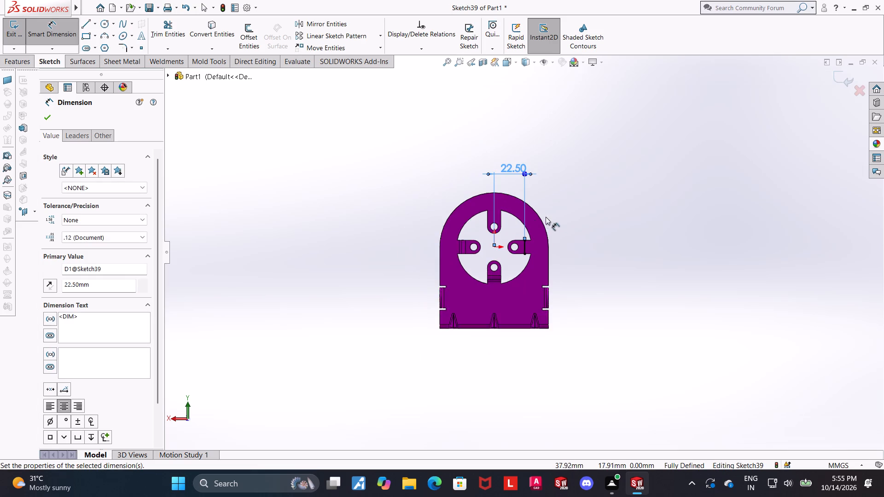
pyautogui.scroll(-5, 540, 208)
pyautogui.press('Escape')
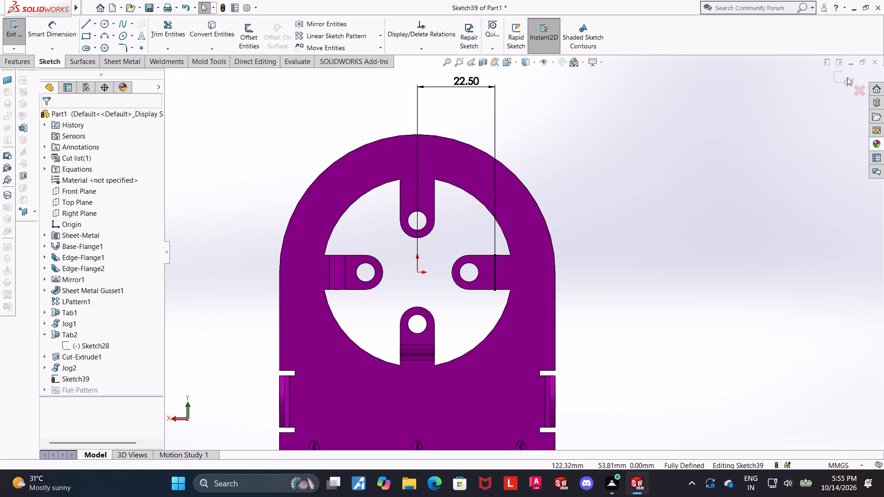
pyautogui.click(847, 77)
# Jog the right tab along its bend line with the main plate face fixed, 1.5 mm bend radius, 10 mm blind offset and 90° angle.
pyautogui.moveTo(528, 235); pyautogui.dragTo(579, 239, button='middle')
pyautogui.scroll(-1, 554, 247)
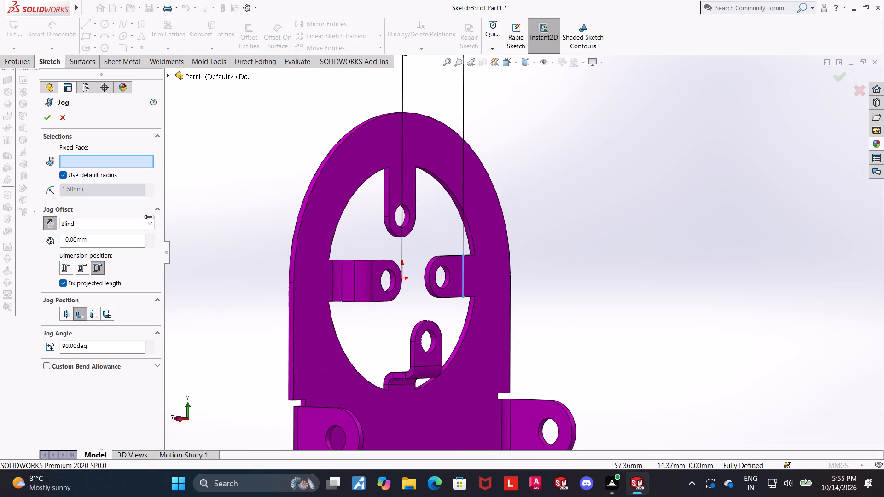
pyautogui.click(490, 225)
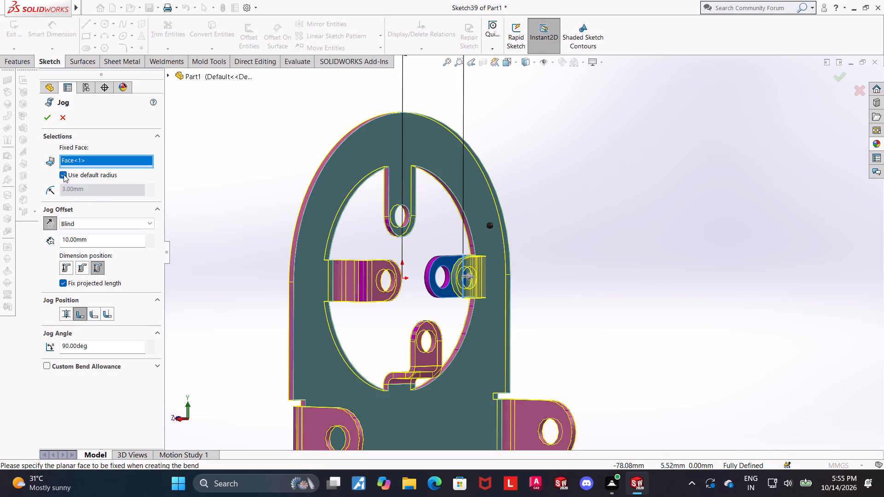
pyautogui.click(64, 174)
pyautogui.write('1.5')
pyautogui.press('Return')
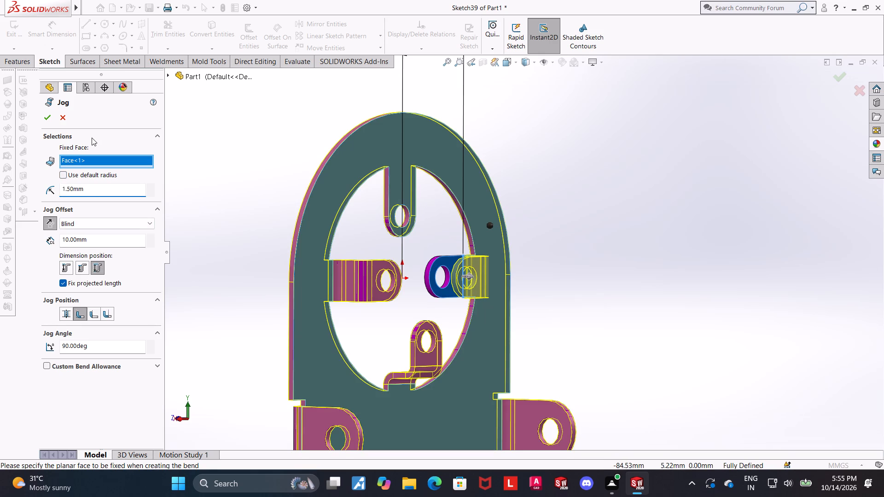
pyautogui.click(52, 123)
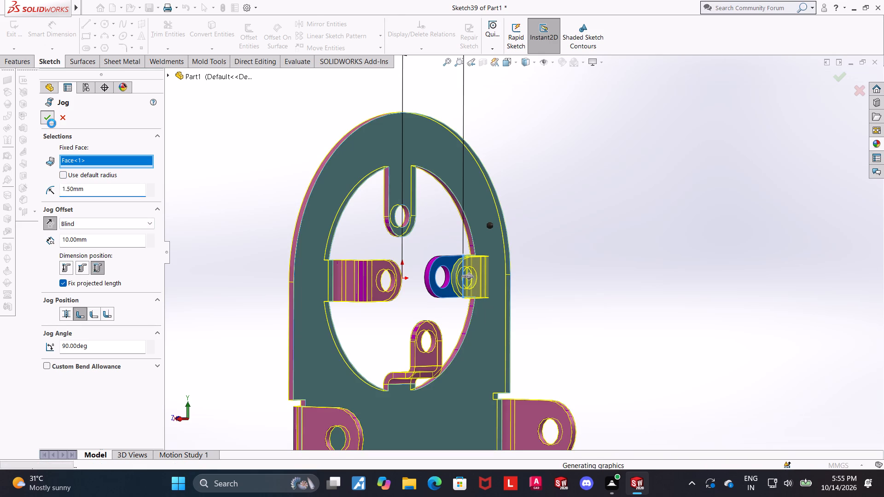
pyautogui.click(608, 220)
# Examine the jogged right tab and the neighbouring tabs from several angles.
pyautogui.scroll(2, 593, 231)
pyautogui.moveTo(571, 219); pyautogui.dragTo(590, 250, button='middle')
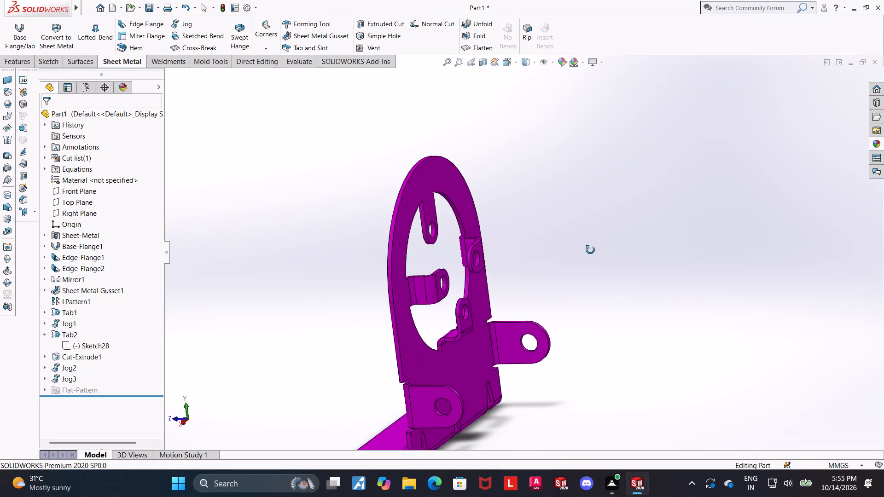
pyautogui.moveTo(590, 250); pyautogui.dragTo(557, 231, button='middle')
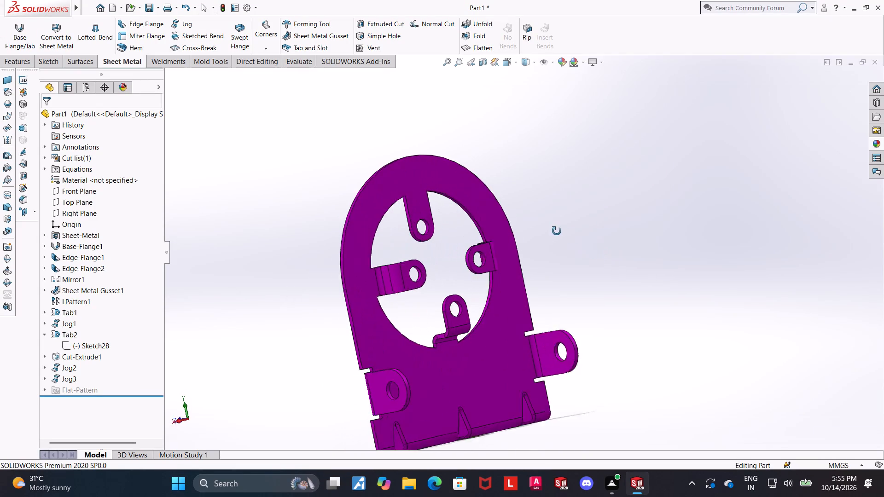
pyautogui.moveTo(557, 231); pyautogui.dragTo(544, 251, button='middle')
pyautogui.scroll(1, 544, 251)
pyautogui.scroll(-4, 529, 239)
pyautogui.moveTo(485, 186); pyautogui.dragTo(409, 230, button='middle')
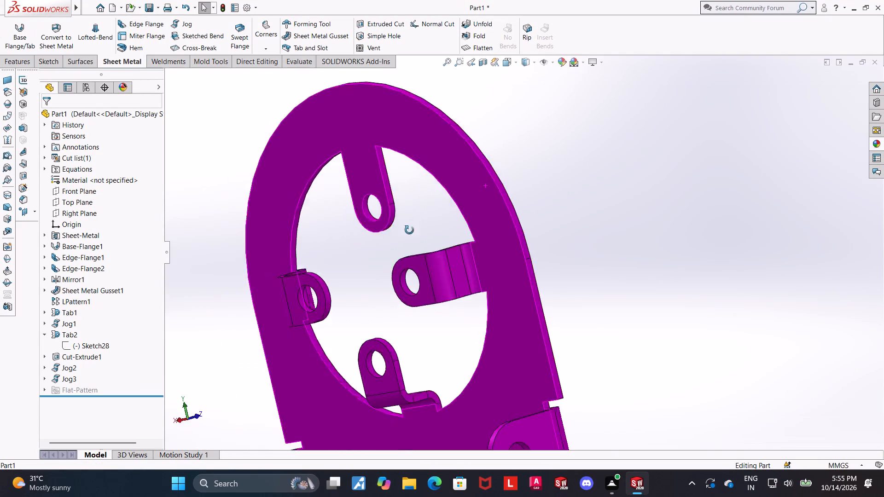
pyautogui.moveTo(409, 230); pyautogui.dragTo(493, 211, button='middle')
pyautogui.scroll(5, 494, 219)
pyautogui.scroll(-1, 486, 173)
# Start a jog sketch on the main plate face and draw a horizontal 10 mm bend line across the upper tab.
pyautogui.moveTo(498, 173); pyautogui.dragTo(492, 222, button='middle')
pyautogui.scroll(-4, 466, 166)
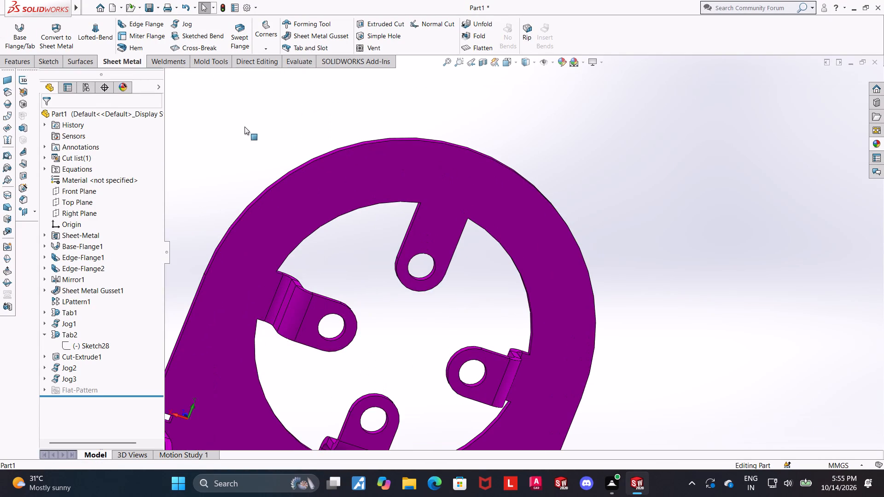
pyautogui.click(192, 24)
pyautogui.click(436, 177)
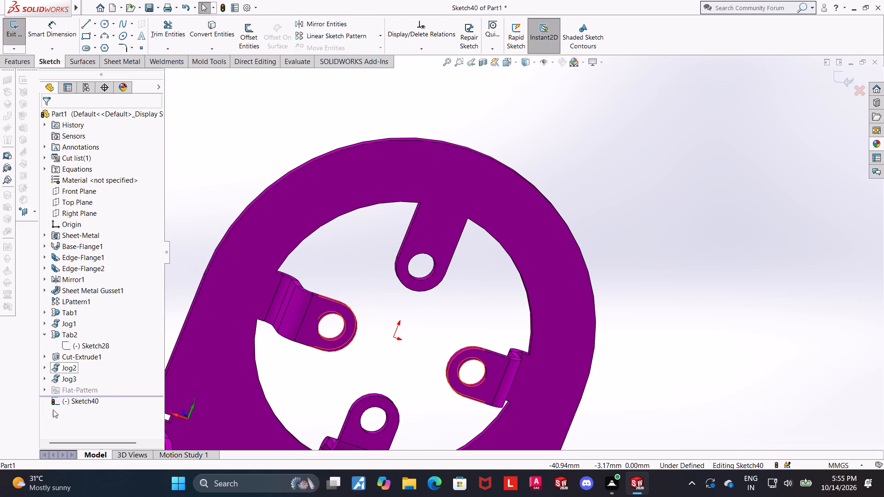
pyautogui.click(78, 405)
pyautogui.click(98, 394)
pyautogui.scroll(-1, 567, 128)
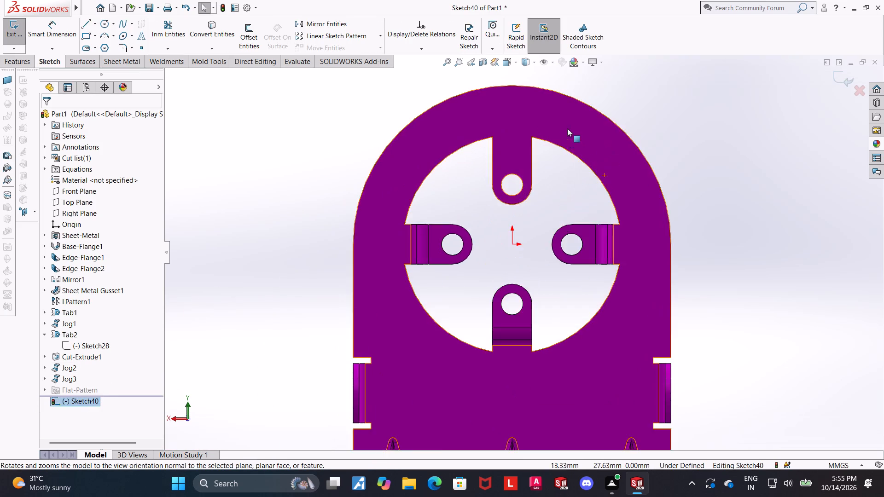
pyautogui.scroll(-4, 567, 128)
pyautogui.click(87, 26)
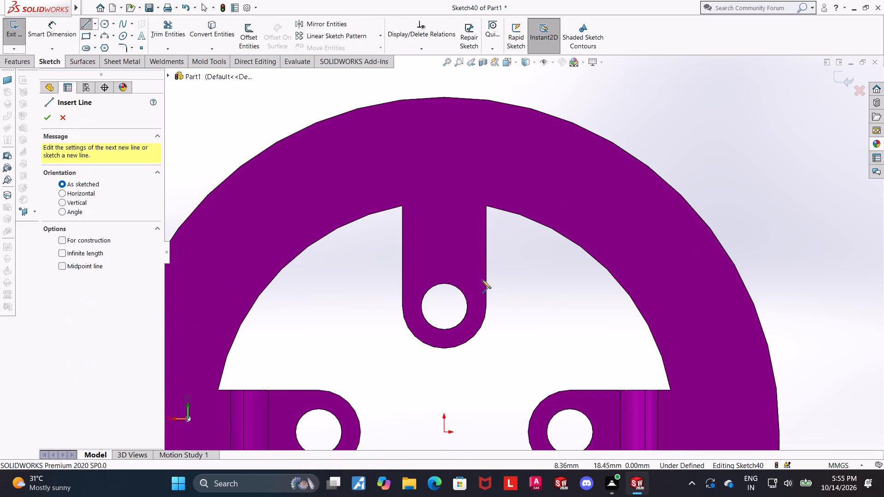
pyautogui.click(401, 245)
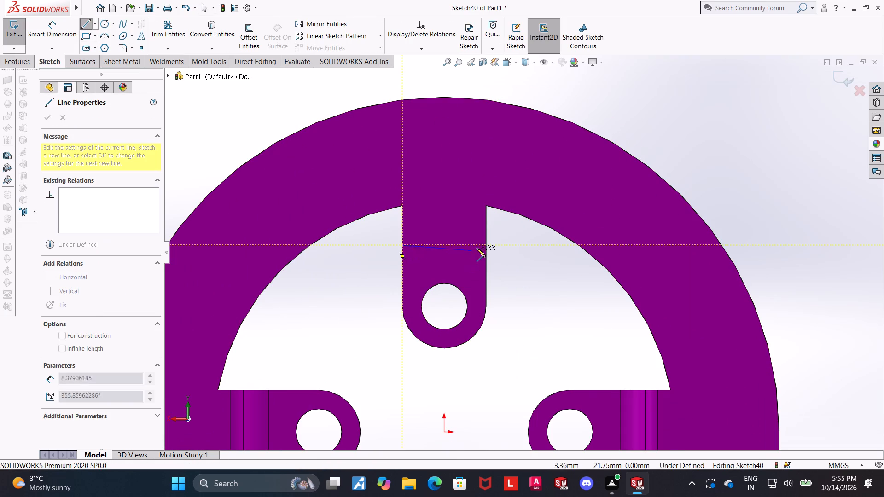
pyautogui.click(486, 245)
pyautogui.press('Escape')
pyautogui.press('Escape')
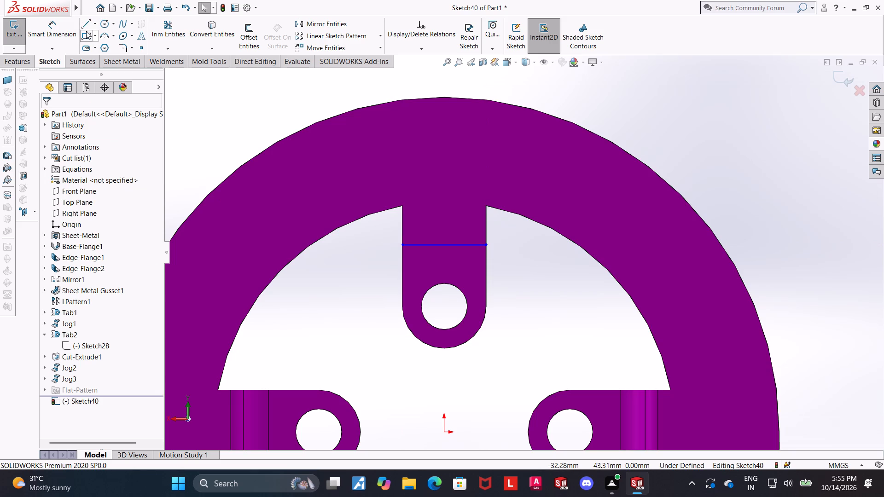
# Dimension the upper tab's bend line 22.5 mm (45/2) from the origin and close the sketch.
pyautogui.click(65, 29)
pyautogui.click(431, 243)
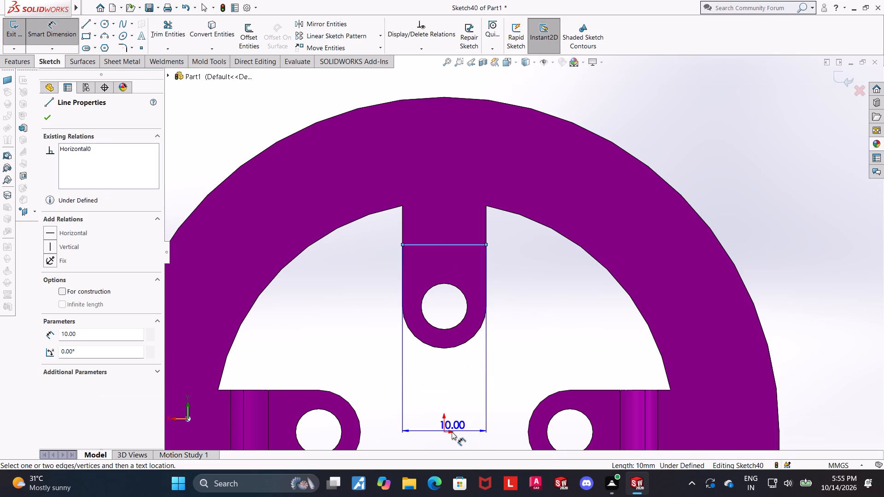
pyautogui.click(445, 433)
pyautogui.click(506, 327)
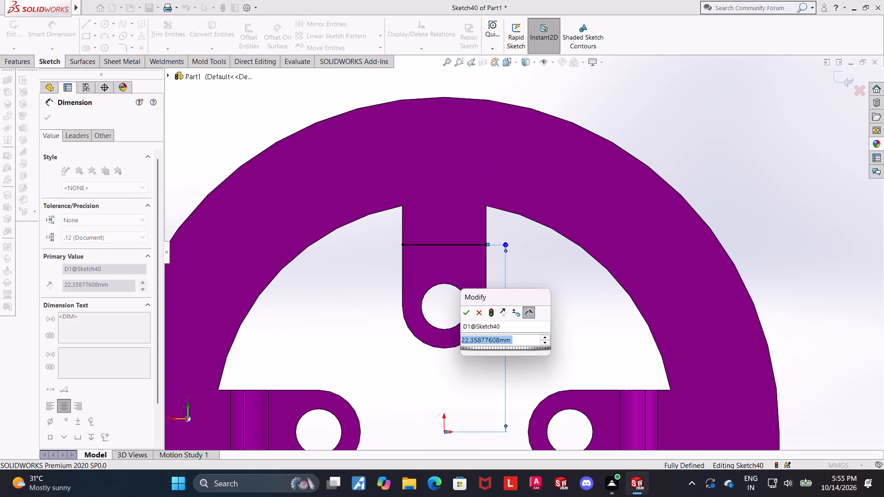
pyautogui.press('2')
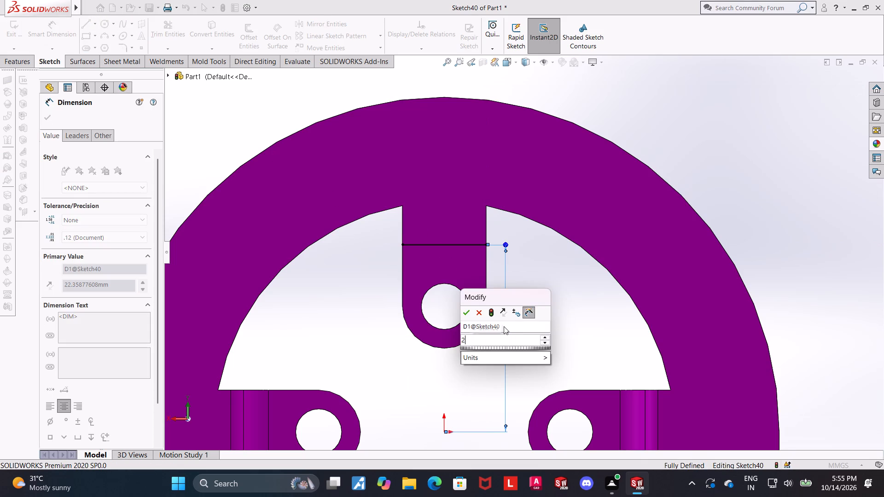
pyautogui.press('BackSpace')
pyautogui.write('45/2')
pyautogui.press('Return')
pyautogui.press('Escape')
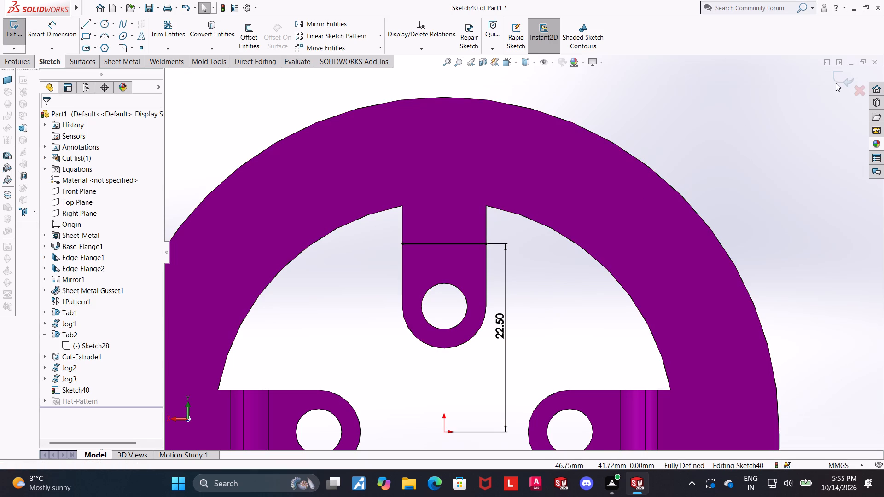
pyautogui.click(841, 76)
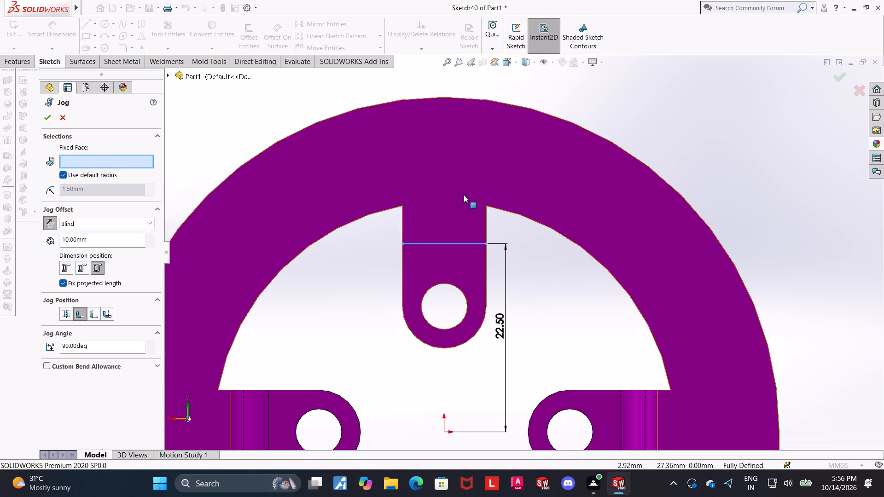
# Jog the upper tab with the main plate face fixed, 1.5 mm bend radius, 10 mm blind offset and 90° angle.
pyautogui.doubleClick(457, 176)
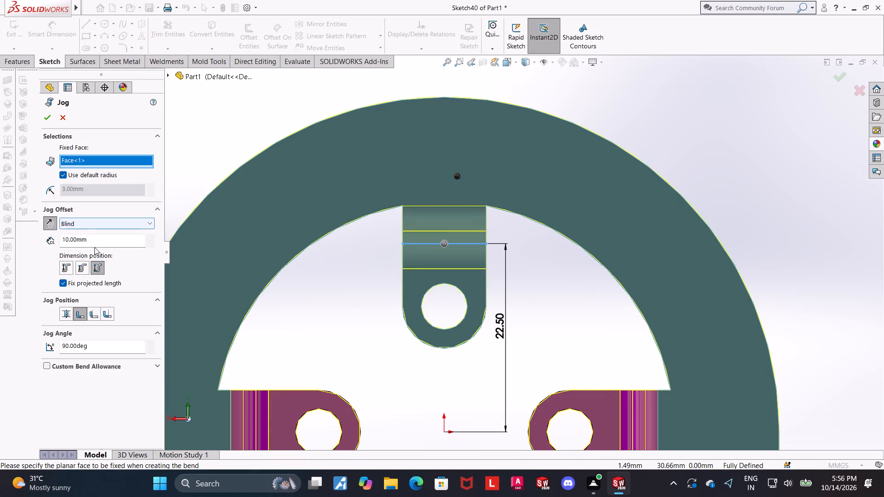
pyautogui.scroll(3, 497, 288)
pyautogui.moveTo(500, 290); pyautogui.dragTo(546, 293, button='middle')
pyautogui.scroll(-1, 547, 290)
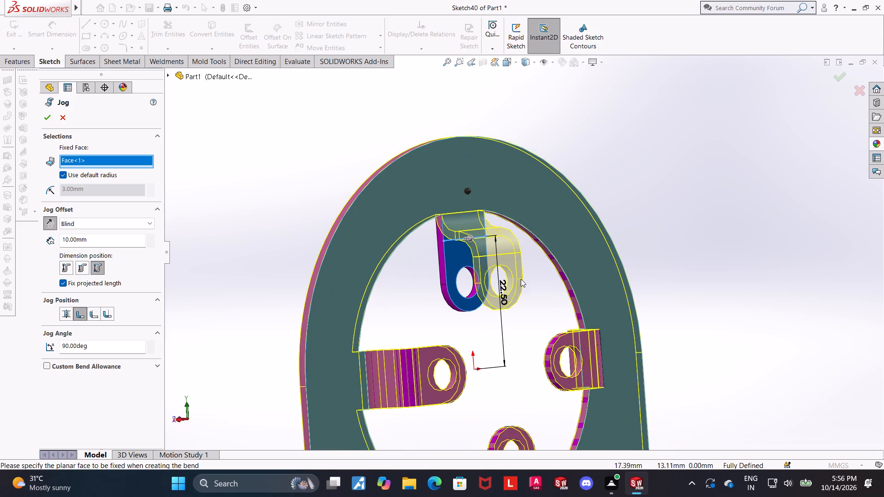
pyautogui.click(62, 173)
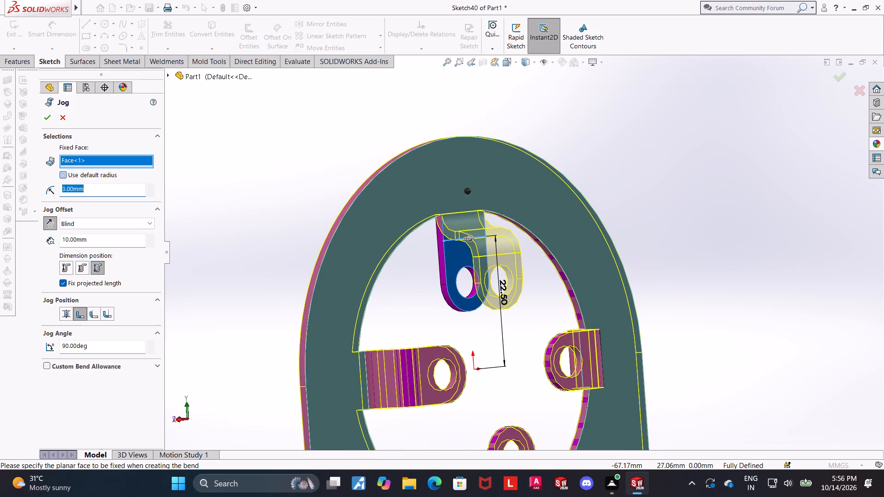
pyautogui.write('1.5')
pyautogui.press('Return')
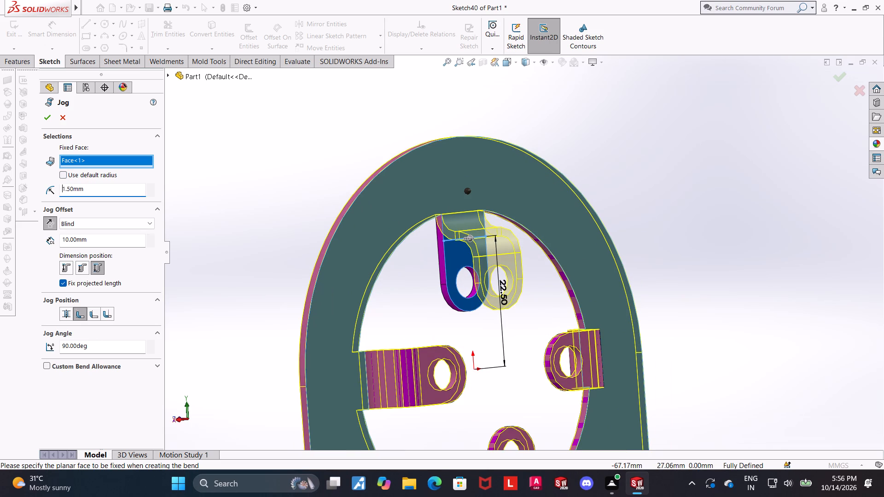
pyautogui.click(41, 122)
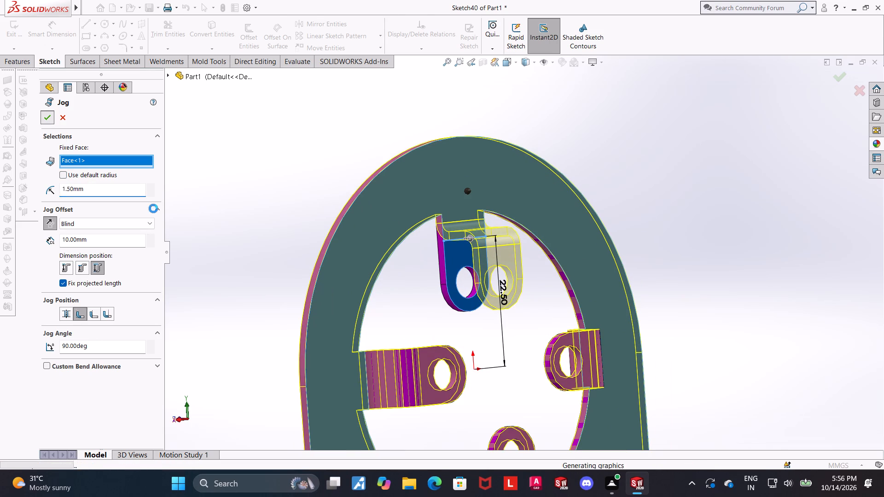
# Review the settings of the left inner tab's jog, Jog2, without changing them.
pyautogui.scroll(3, 191, 234)
pyautogui.scroll(-2, 554, 282)
pyautogui.scroll(4, 635, 267)
pyautogui.middleClick(635, 269)
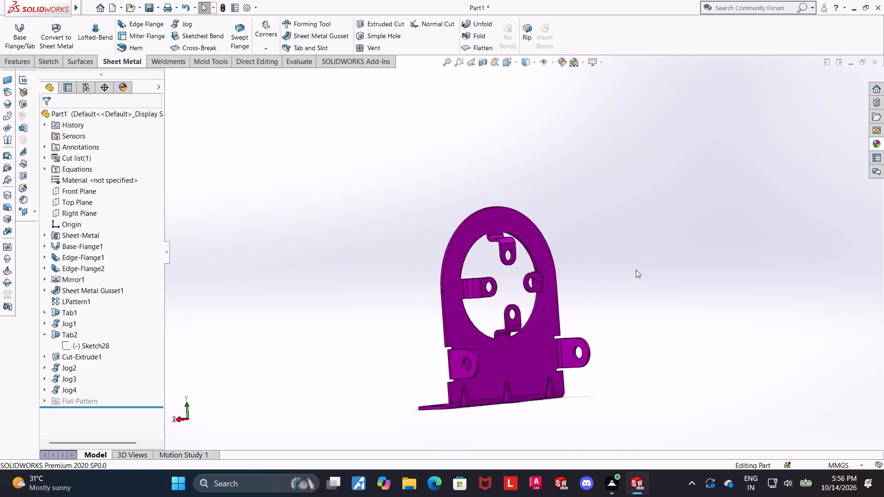
pyautogui.scroll(1, 636, 270)
pyautogui.moveTo(636, 270); pyautogui.dragTo(647, 306, button='middle')
pyautogui.scroll(-3, 618, 308)
pyautogui.click(69, 366)
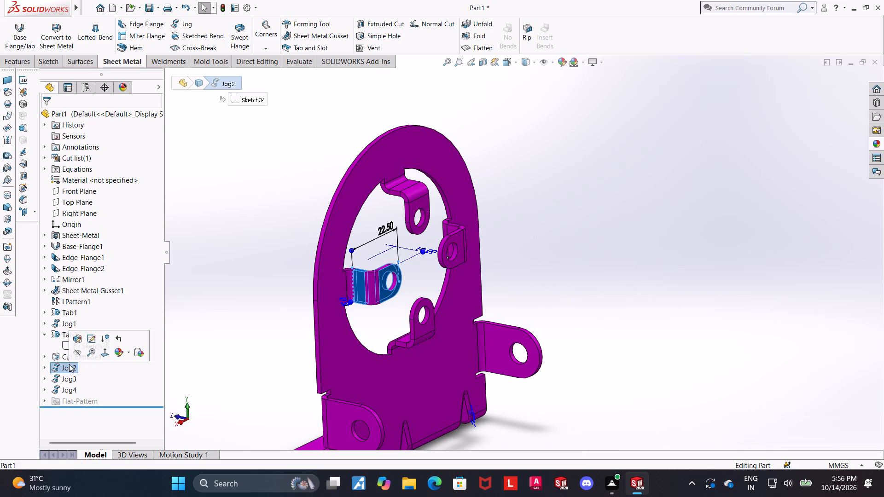
pyautogui.click(77, 338)
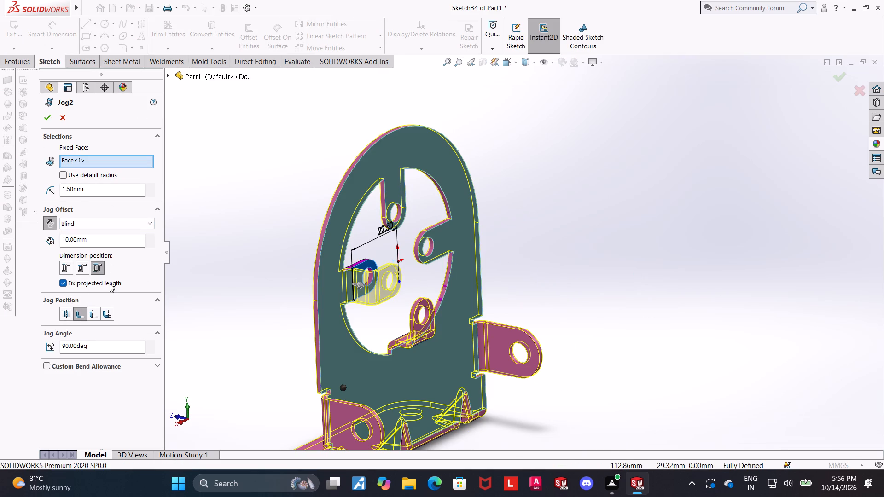
pyautogui.scroll(1, 134, 323)
pyautogui.press('Escape')
# Review the settings and preview of the right inner tab's jog, Jog3, from several angles.
pyautogui.click(76, 376)
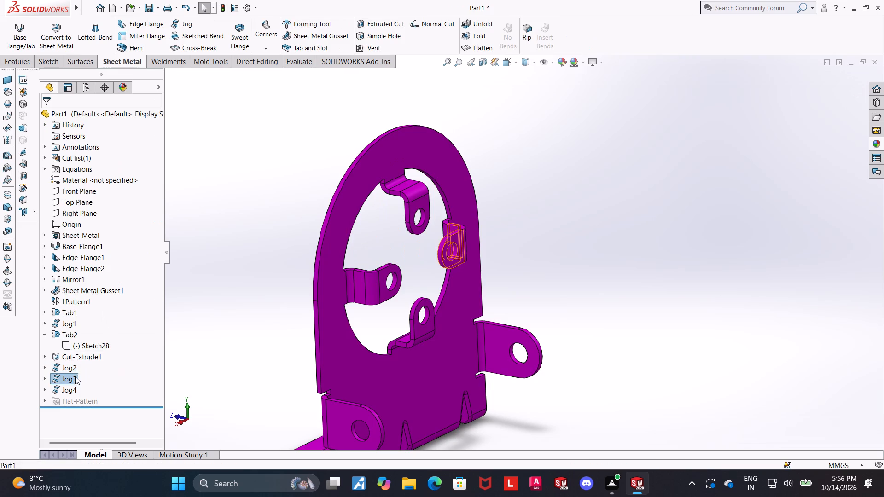
pyautogui.click(88, 354)
pyautogui.scroll(3, 542, 336)
pyautogui.scroll(-2, 516, 307)
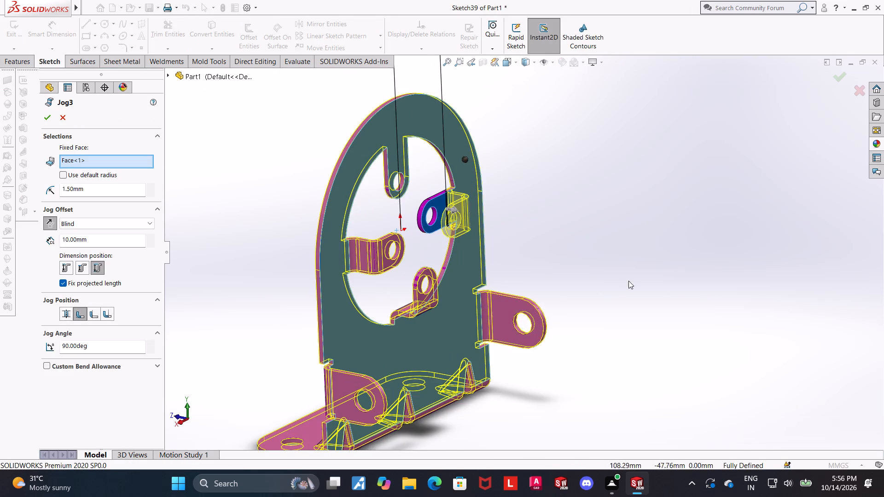
pyautogui.scroll(1, 636, 274)
pyautogui.moveTo(634, 273); pyautogui.dragTo(649, 280, button='middle')
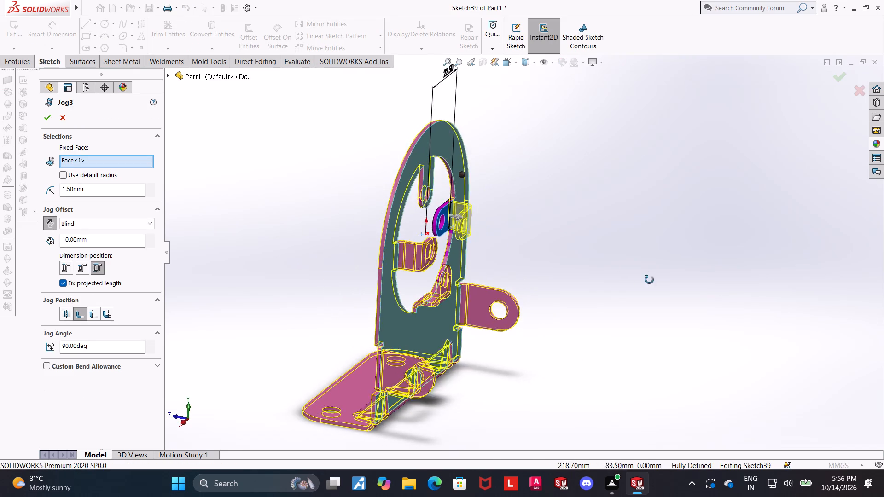
pyautogui.moveTo(649, 280); pyautogui.dragTo(643, 288, button='middle')
pyautogui.scroll(3, 643, 288)
pyautogui.scroll(-3, 533, 263)
pyautogui.scroll(2, 403, 281)
pyautogui.click(43, 116)
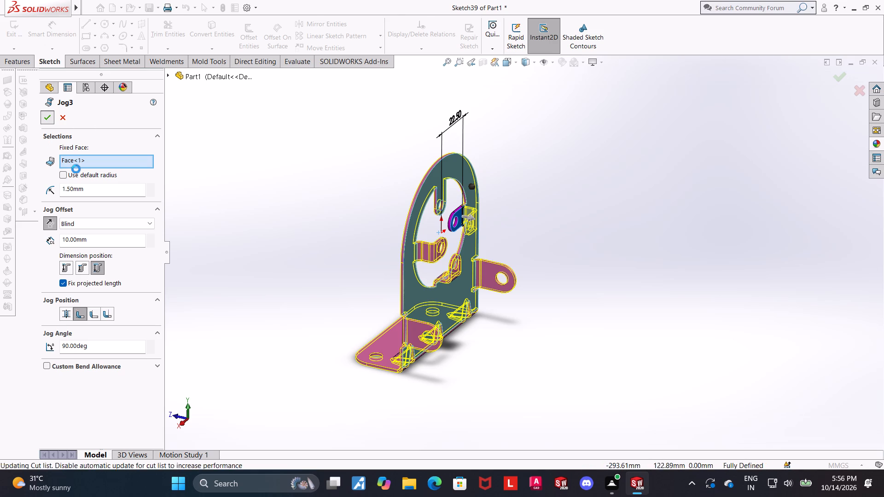
pyautogui.click(226, 255)
# Review the settings and preview of the upper tab's jog, Jog4.
pyautogui.click(63, 388)
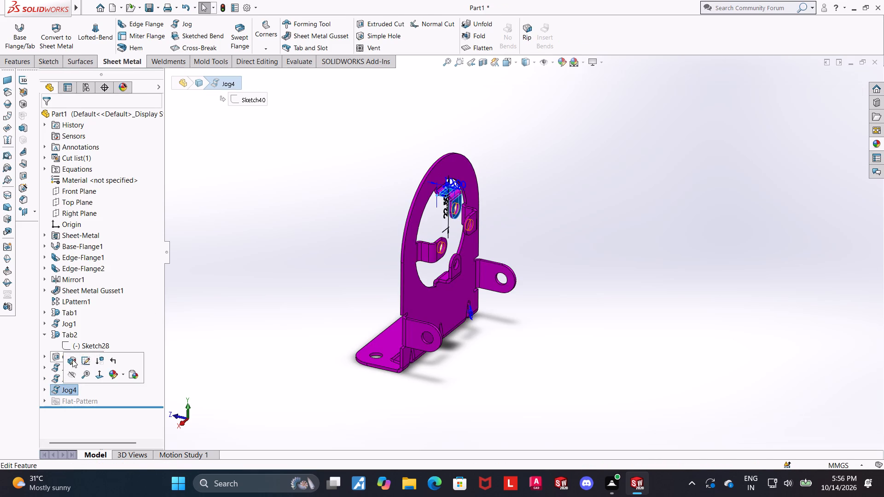
pyautogui.click(72, 359)
pyautogui.scroll(2, 543, 300)
pyautogui.scroll(-3, 544, 259)
pyautogui.scroll(-2, 467, 258)
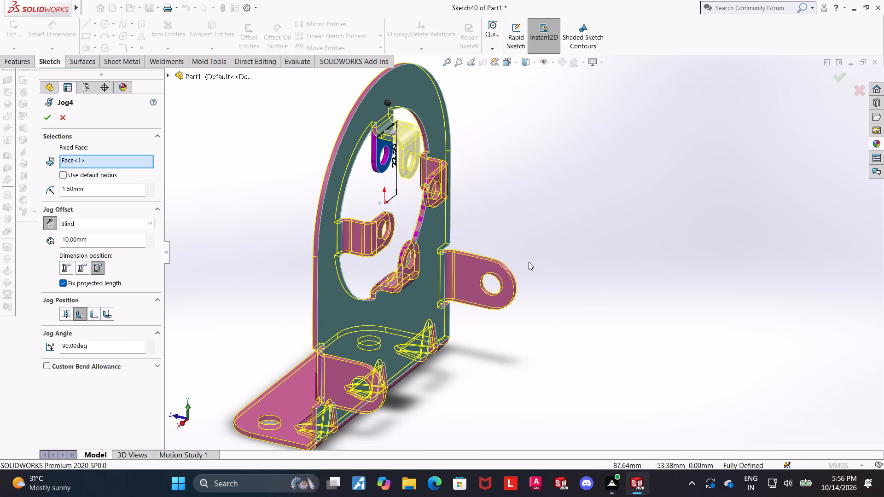
pyautogui.moveTo(529, 262); pyautogui.dragTo(508, 278, button='middle')
pyautogui.scroll(5, 508, 283)
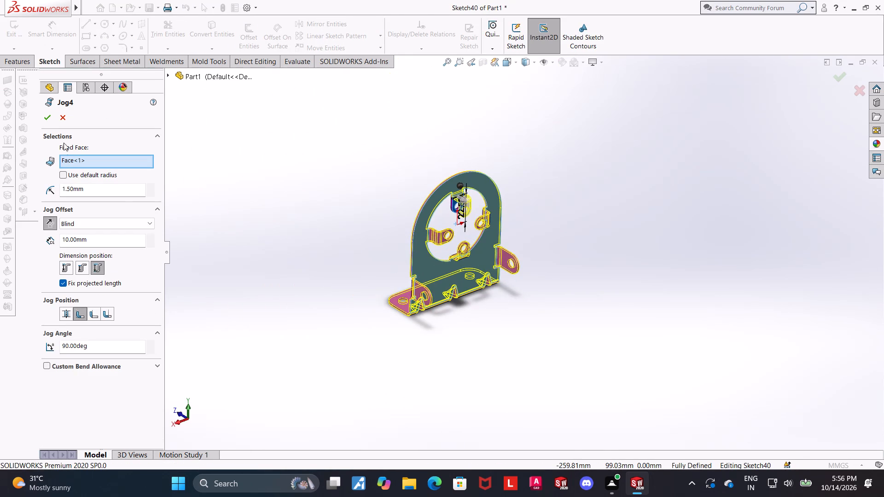
pyautogui.click(48, 116)
pyautogui.scroll(-3, 466, 235)
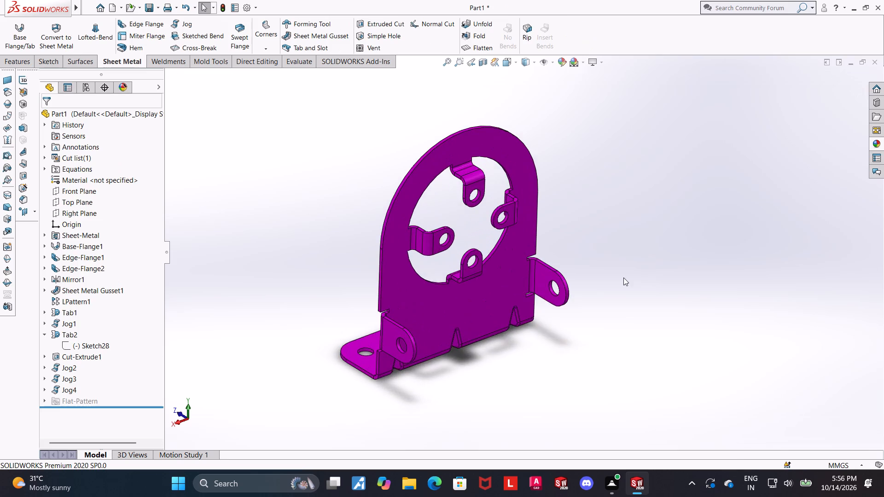
# Show the bracket in the Right view with hidden lines visible and examine its side profile.
pyautogui.moveTo(623, 277); pyautogui.dragTo(677, 240, button='middle')
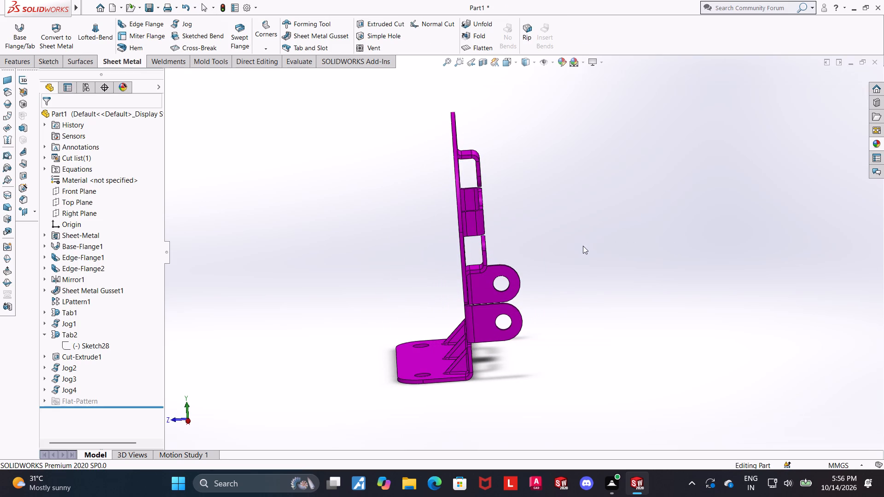
pyautogui.click(502, 60)
pyautogui.click(409, 348)
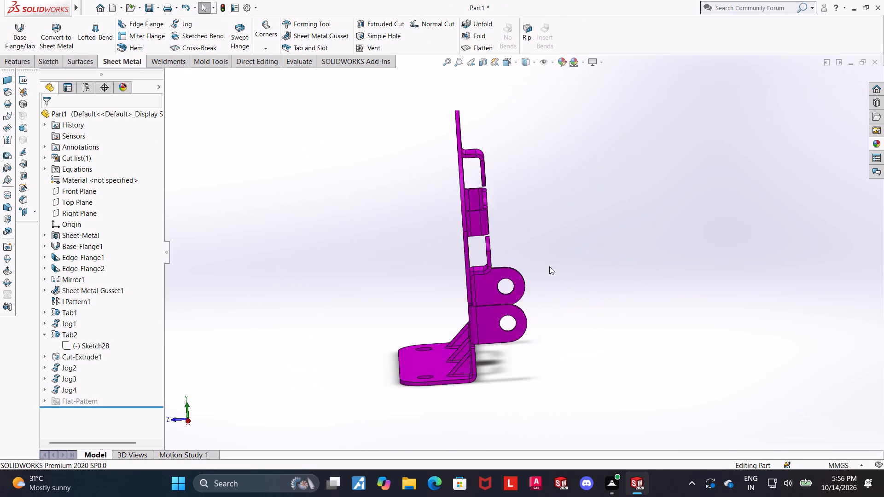
pyautogui.click(531, 64)
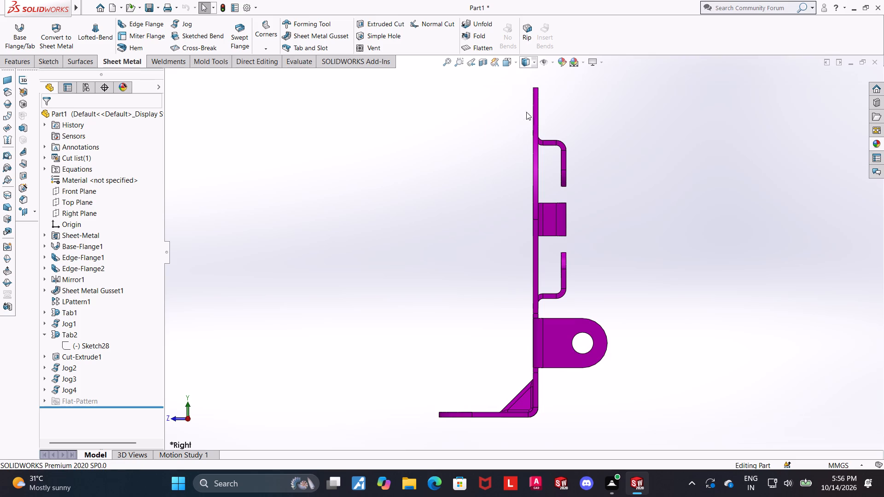
pyautogui.click(526, 112)
pyautogui.click(730, 367)
pyautogui.scroll(-1, 655, 401)
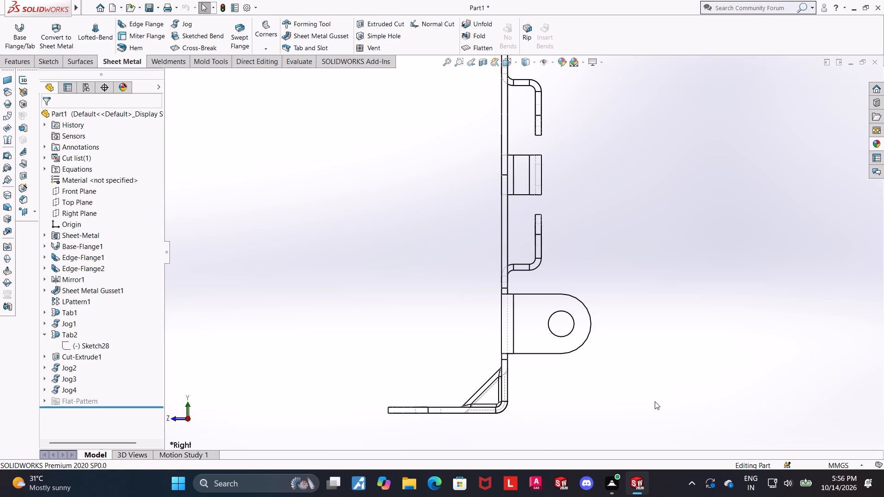
pyautogui.scroll(-1, 541, 418)
pyautogui.scroll(-1, 479, 419)
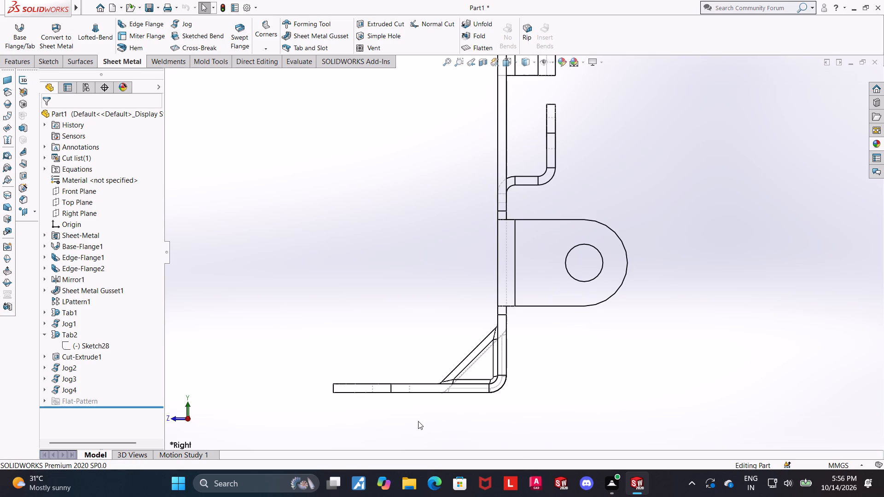
pyautogui.scroll(1, 452, 415)
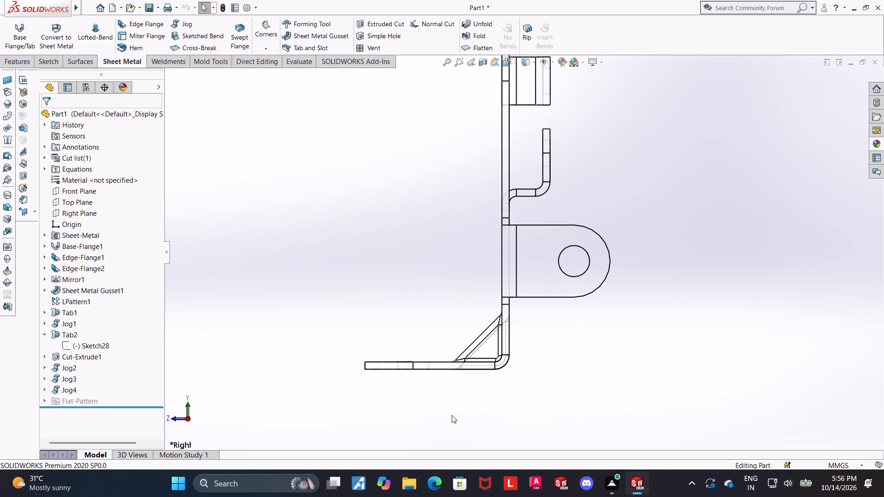
pyautogui.scroll(-1, 452, 415)
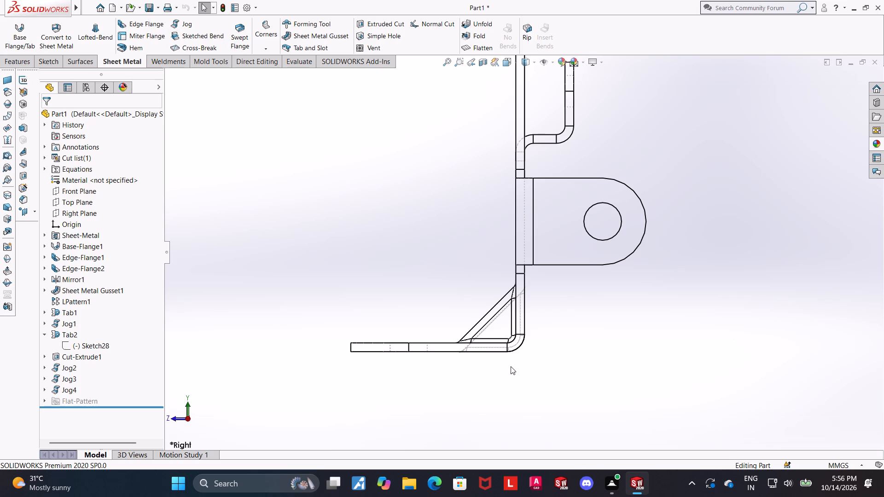
# Measure the distance between the bottom flange's outer edge and the main plate face.
pyautogui.moveTo(511, 366); pyautogui.dragTo(530, 381, button='middle')
pyautogui.click(310, 65)
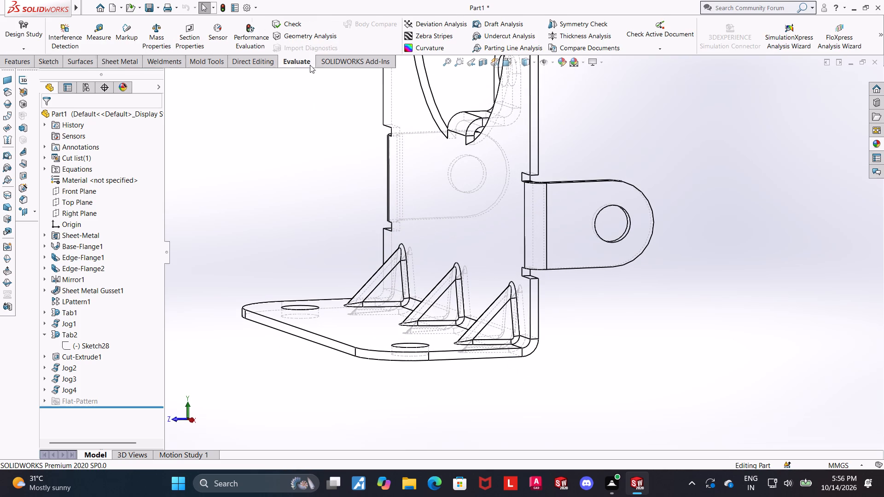
pyautogui.click(102, 29)
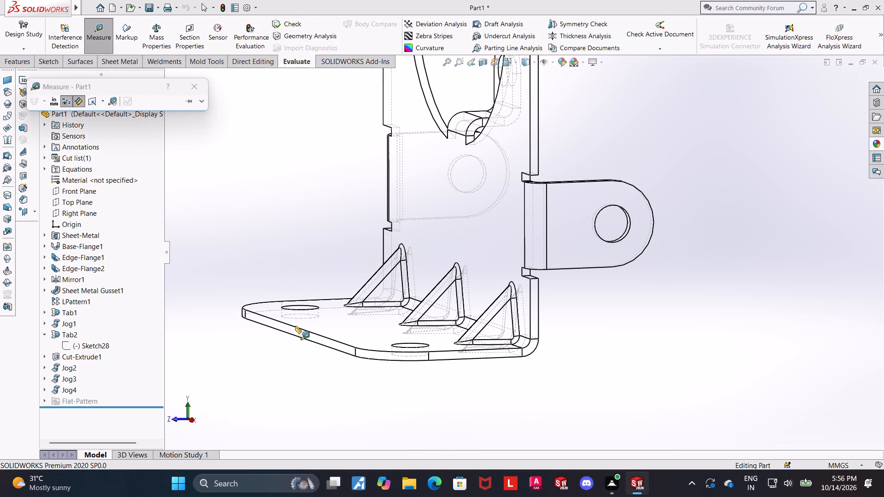
pyautogui.click(295, 329)
pyautogui.moveTo(747, 329); pyautogui.dragTo(679, 299, button='middle')
pyautogui.scroll(1, 680, 298)
pyautogui.click(690, 284)
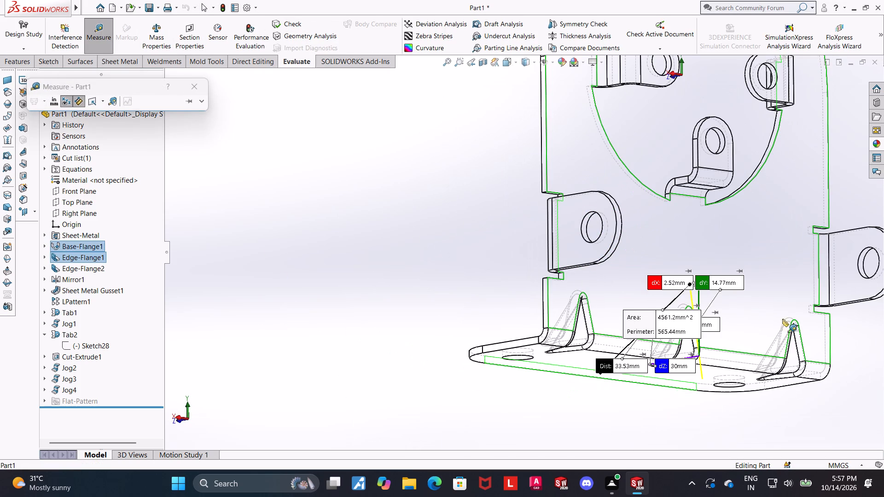
pyautogui.scroll(-1, 748, 367)
pyautogui.scroll(2, 744, 364)
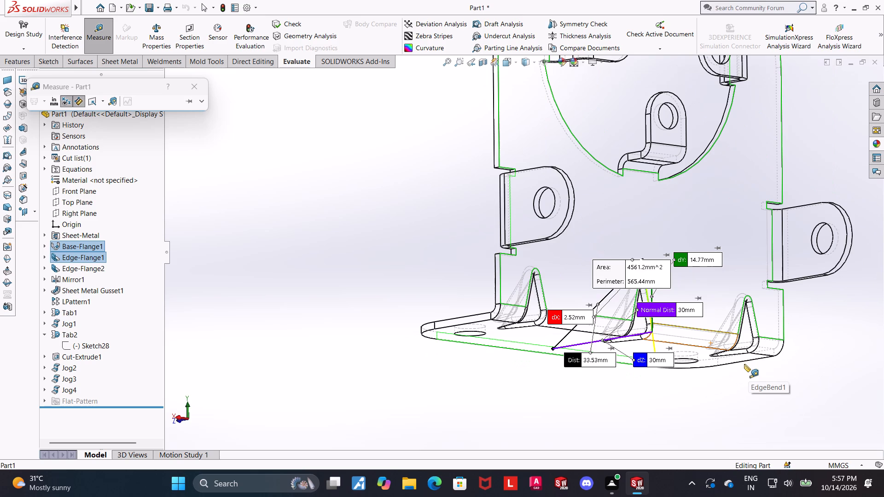
pyautogui.scroll(-1, 744, 364)
pyautogui.press('Escape')
# Measure the distance between the upper edge of a round-ended side flange and the main plate face.
pyautogui.scroll(7, 710, 361)
pyautogui.moveTo(657, 281); pyautogui.dragTo(673, 291, button='middle')
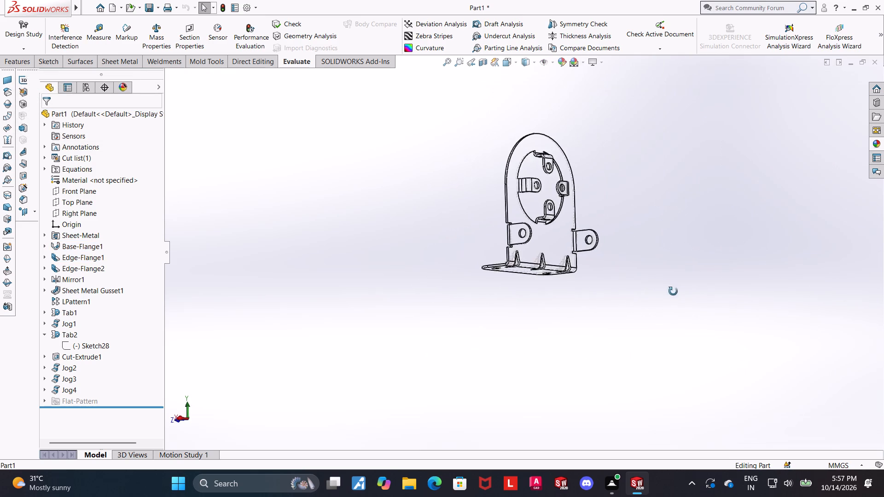
pyautogui.moveTo(673, 291); pyautogui.dragTo(685, 301, button='middle')
pyautogui.scroll(1, 678, 295)
pyautogui.scroll(-3, 545, 159)
pyautogui.moveTo(587, 342); pyautogui.dragTo(597, 349, button='middle')
pyautogui.scroll(-2, 557, 306)
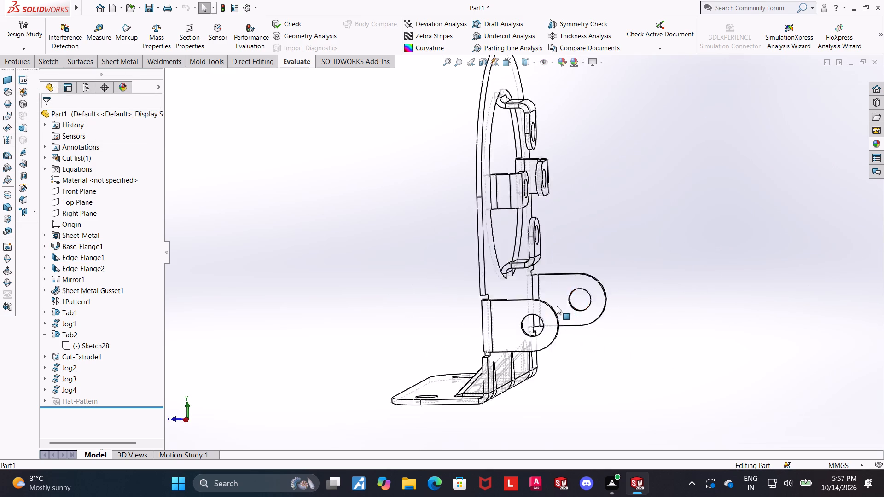
pyautogui.scroll(-4, 557, 306)
pyautogui.moveTo(554, 309); pyautogui.dragTo(567, 320, button='middle')
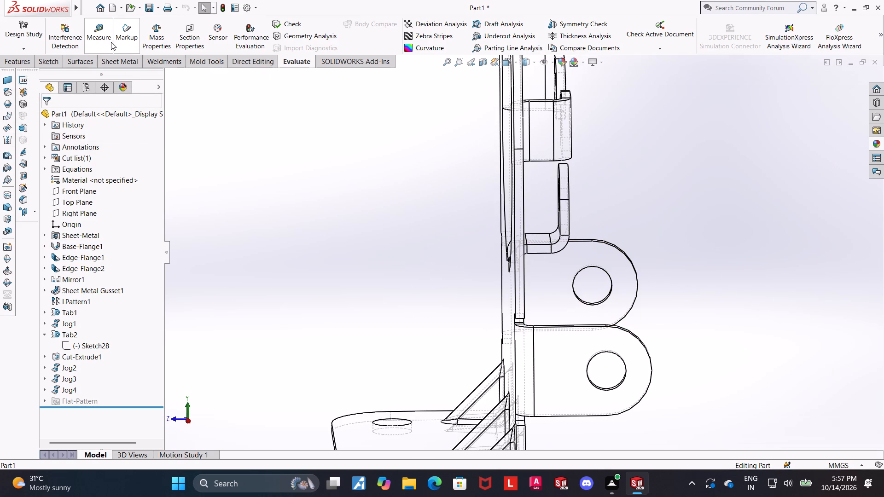
pyautogui.click(106, 37)
pyautogui.scroll(4, 724, 273)
pyautogui.scroll(-4, 719, 280)
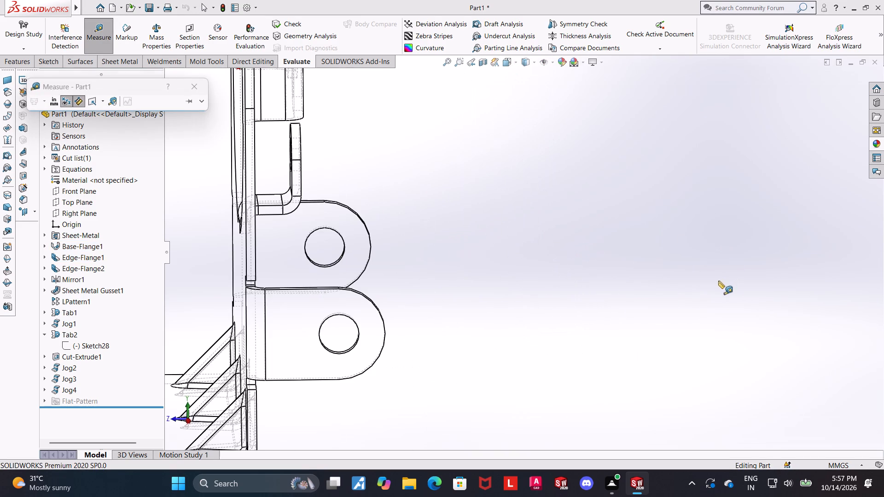
pyautogui.moveTo(510, 270); pyautogui.dragTo(508, 311, button='middle')
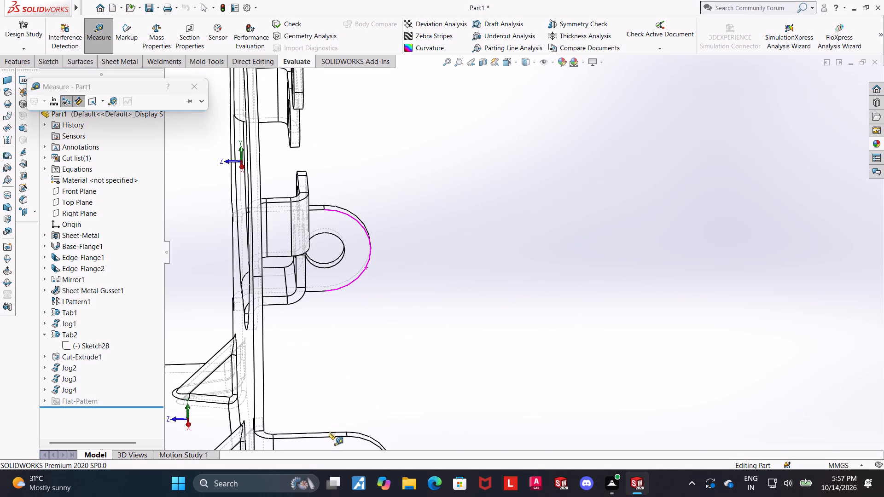
pyautogui.click(329, 438)
pyautogui.moveTo(299, 368); pyautogui.dragTo(312, 370, button='middle')
pyautogui.click(305, 371)
pyautogui.scroll(2, 429, 381)
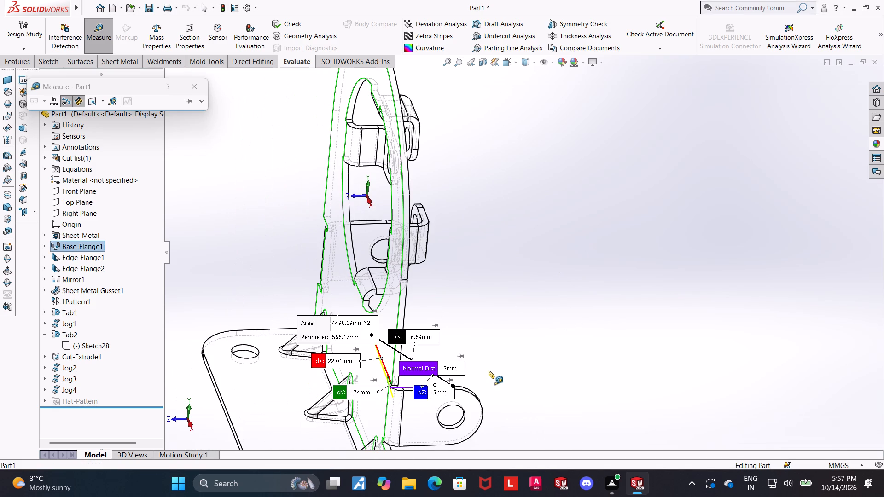
pyautogui.scroll(-1, 490, 370)
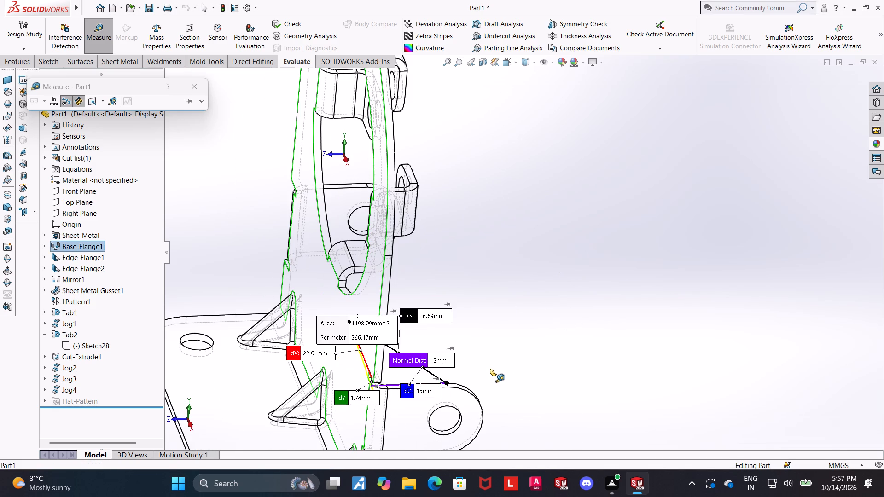
# Examine the distance measurement between the side flange and the main plate, and close it.
pyautogui.scroll(2, 490, 369)
pyautogui.scroll(-2, 490, 369)
pyautogui.scroll(2, 490, 369)
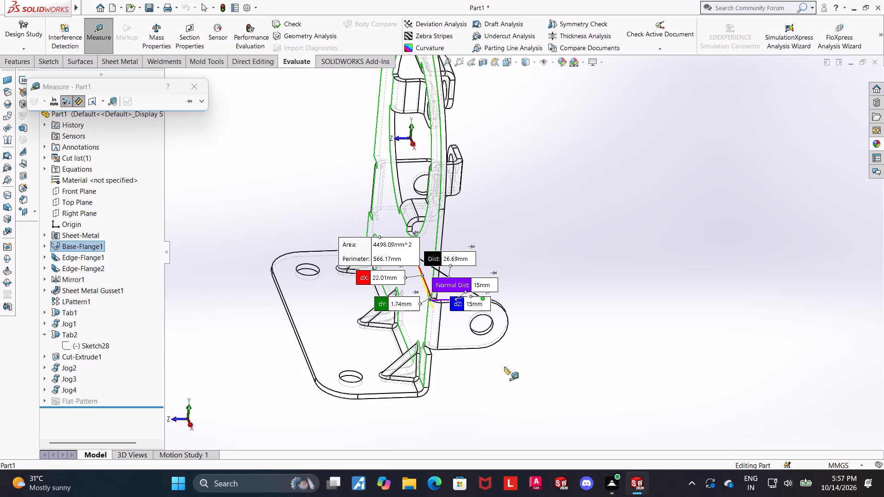
pyautogui.scroll(-1, 527, 302)
pyautogui.moveTo(523, 301); pyautogui.dragTo(512, 293, button='middle')
pyautogui.press('Escape')
# Measure the distance between the face of the Jog2 tab in the circular opening and the main plate face.
pyautogui.scroll(3, 518, 284)
pyautogui.scroll(-2, 500, 145)
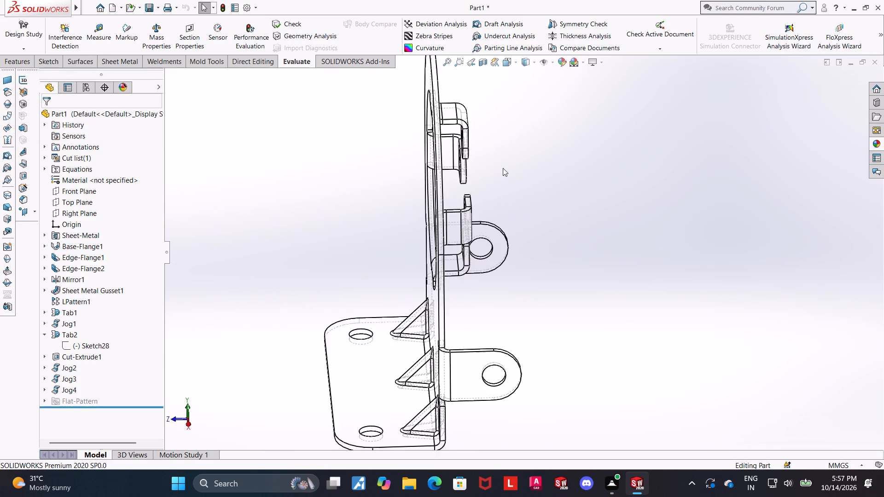
pyautogui.moveTo(504, 181); pyautogui.dragTo(496, 184, button='middle')
pyautogui.scroll(1, 496, 184)
pyautogui.click(96, 25)
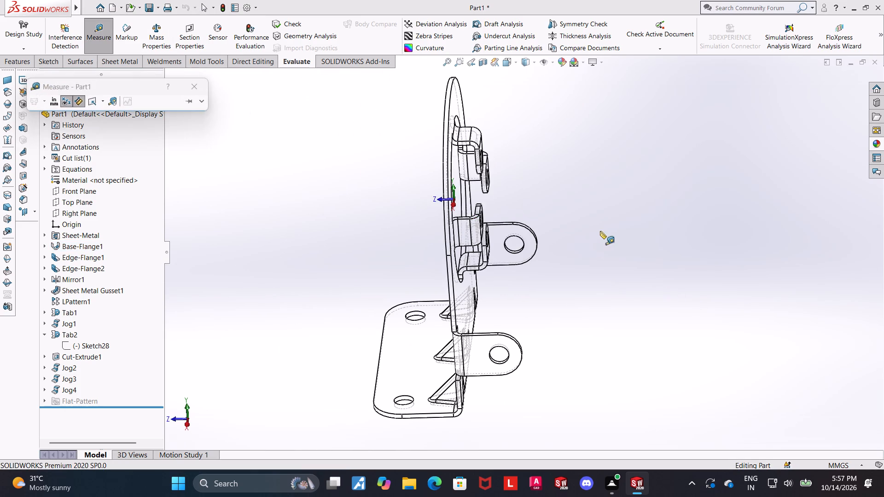
pyautogui.moveTo(600, 231); pyautogui.dragTo(596, 234, button='middle')
pyautogui.scroll(-3, 504, 220)
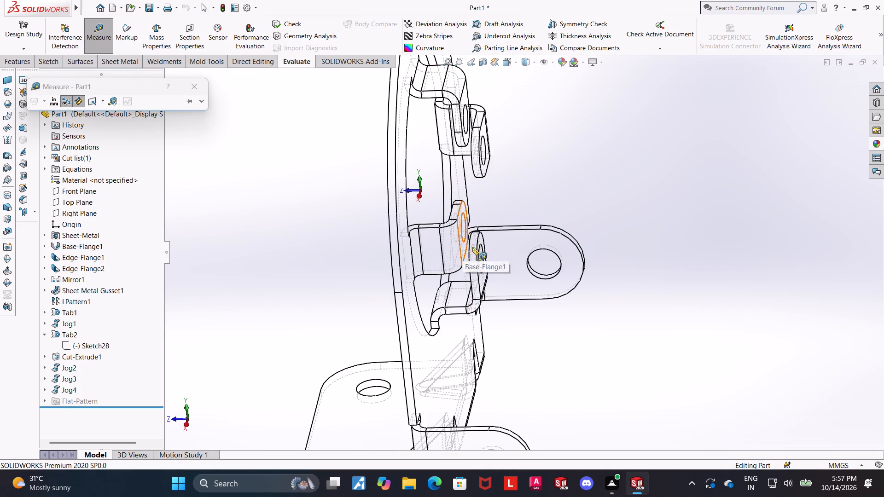
pyautogui.moveTo(499, 249); pyautogui.dragTo(476, 259, button='middle')
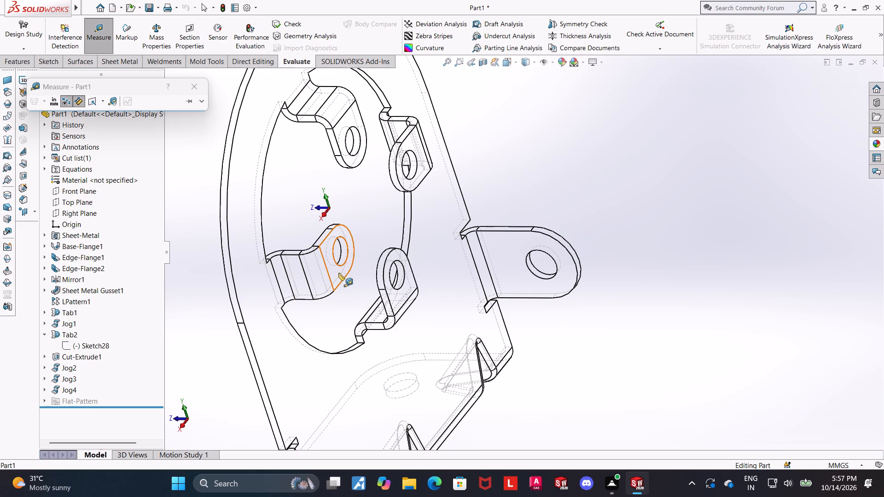
pyautogui.click(338, 273)
pyautogui.scroll(4, 353, 275)
pyautogui.moveTo(365, 276); pyautogui.dragTo(413, 304, button='middle')
pyautogui.click(424, 313)
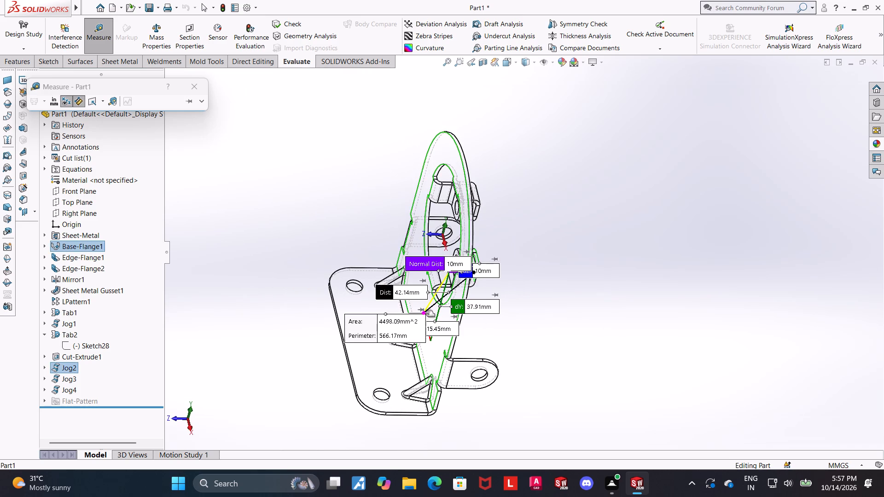
pyautogui.scroll(-4, 469, 298)
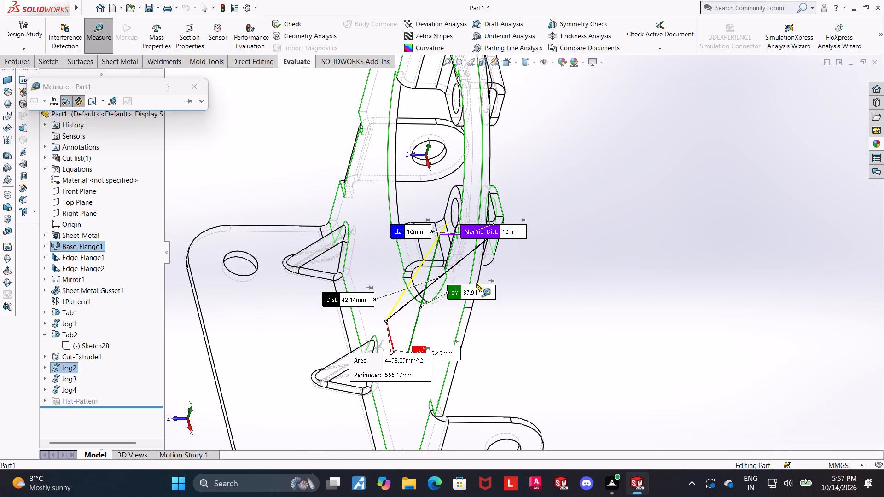
pyautogui.scroll(1, 476, 283)
pyautogui.scroll(-2, 503, 242)
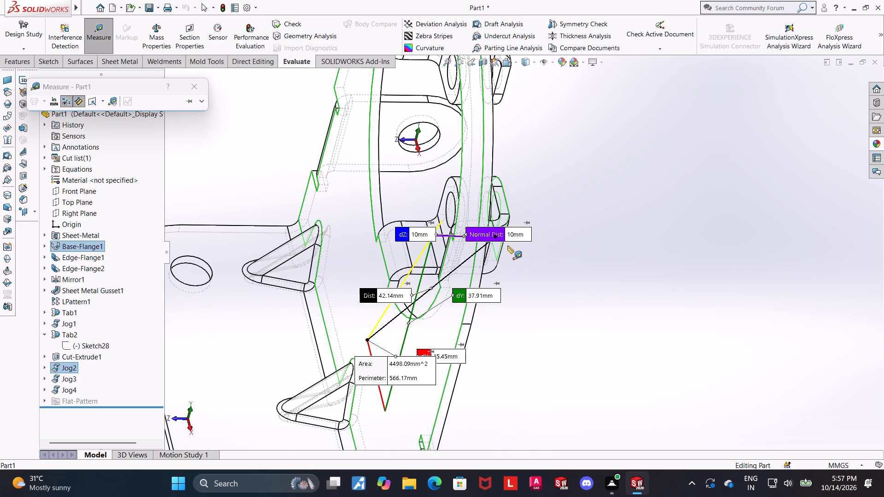
pyautogui.scroll(2, 506, 247)
pyautogui.scroll(-1, 506, 249)
pyautogui.press('Escape')
# Examine the jogged tabs, side flanges and gussets from several angles with hidden lines visible.
pyautogui.scroll(1, 580, 272)
pyautogui.moveTo(576, 273); pyautogui.dragTo(577, 223, button='middle')
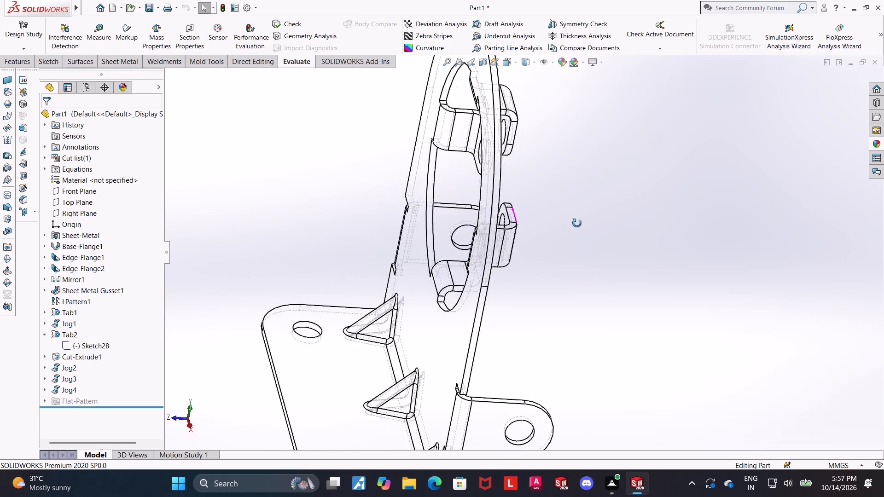
pyautogui.moveTo(577, 223); pyautogui.dragTo(537, 205, button='middle')
pyautogui.scroll(4, 537, 205)
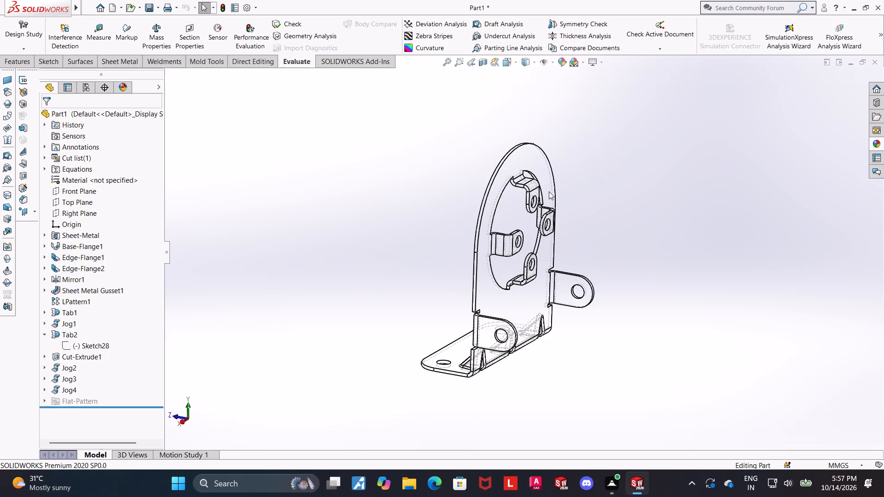
pyautogui.scroll(-1, 547, 192)
pyautogui.click(628, 211)
pyautogui.scroll(-3, 561, 221)
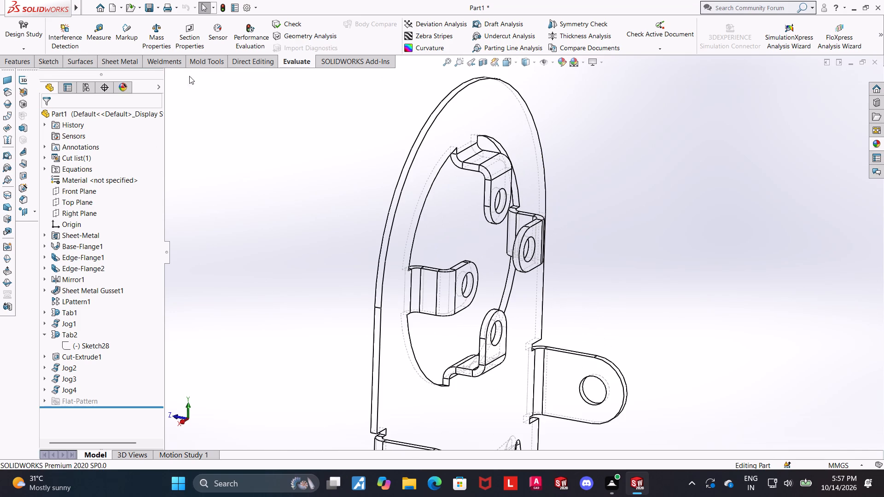
pyautogui.scroll(-1, 659, 273)
pyautogui.moveTo(614, 270); pyautogui.dragTo(602, 273, button='middle')
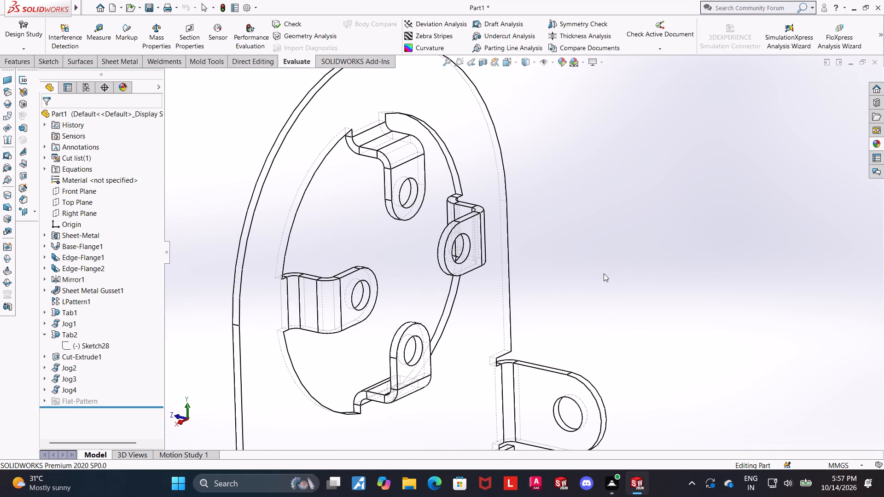
pyautogui.scroll(1, 609, 275)
pyautogui.scroll(3, 639, 341)
pyautogui.scroll(1, 562, 335)
pyautogui.moveTo(563, 335); pyautogui.dragTo(564, 332, button='middle')
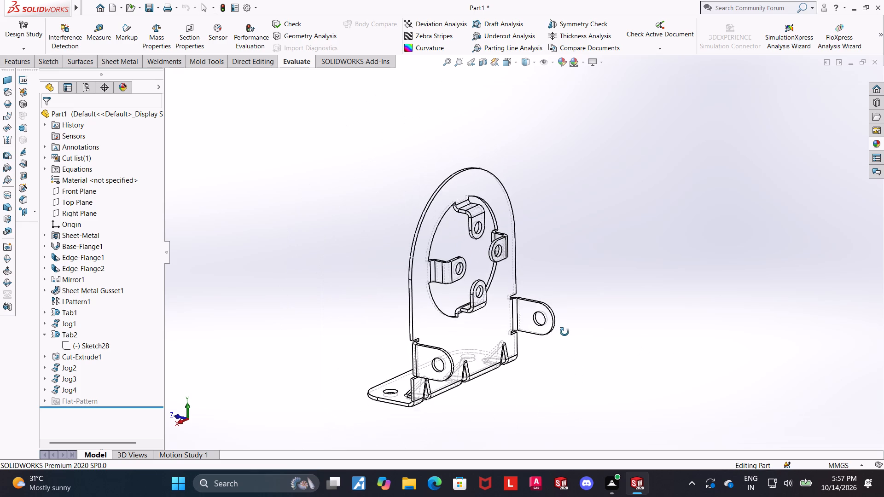
pyautogui.moveTo(564, 332); pyautogui.dragTo(684, 308, button='middle')
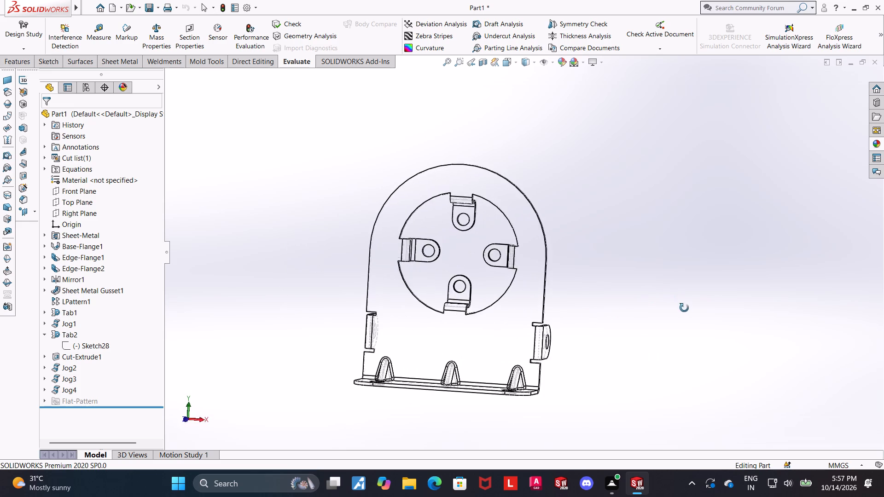
pyautogui.moveTo(684, 308); pyautogui.dragTo(711, 375, button='middle')
pyautogui.scroll(-1, 425, 391)
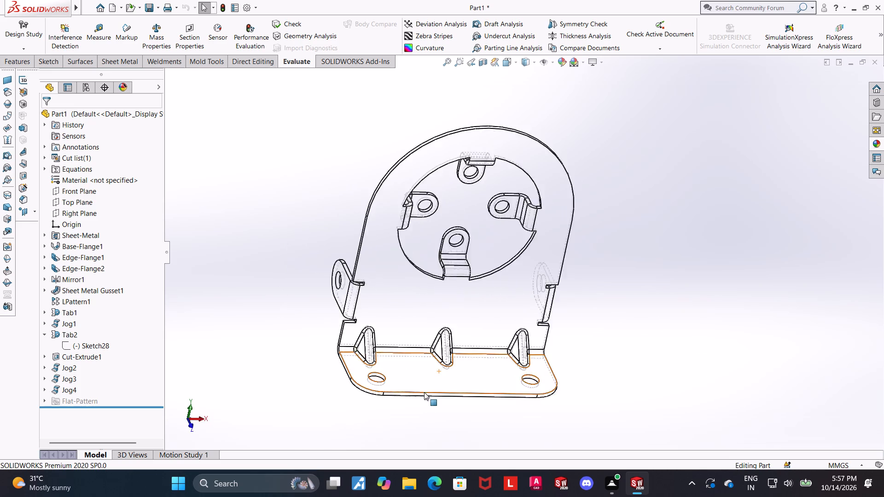
# Measure the rounded outer corner of the bottom flange.
pyautogui.scroll(-1, 424, 392)
pyautogui.moveTo(418, 381); pyautogui.dragTo(412, 404, button='middle')
pyautogui.scroll(-4, 410, 380)
pyautogui.click(107, 30)
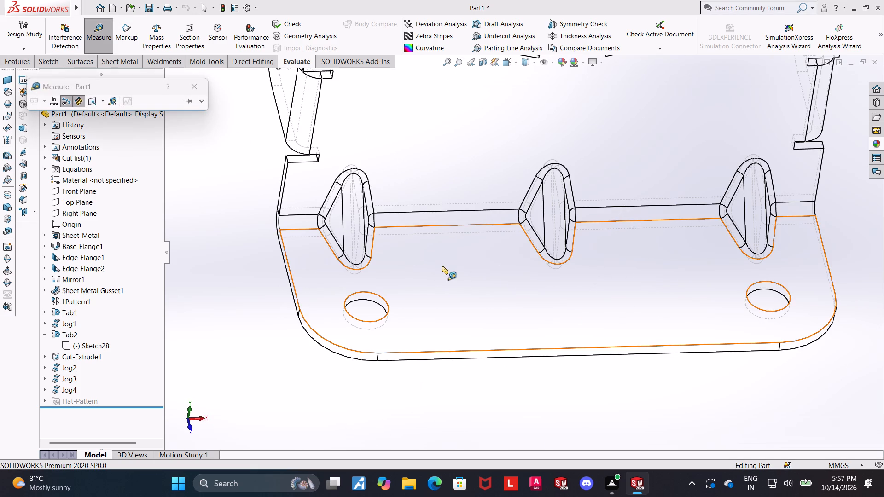
pyautogui.scroll(-1, 441, 272)
pyautogui.scroll(-1, 512, 262)
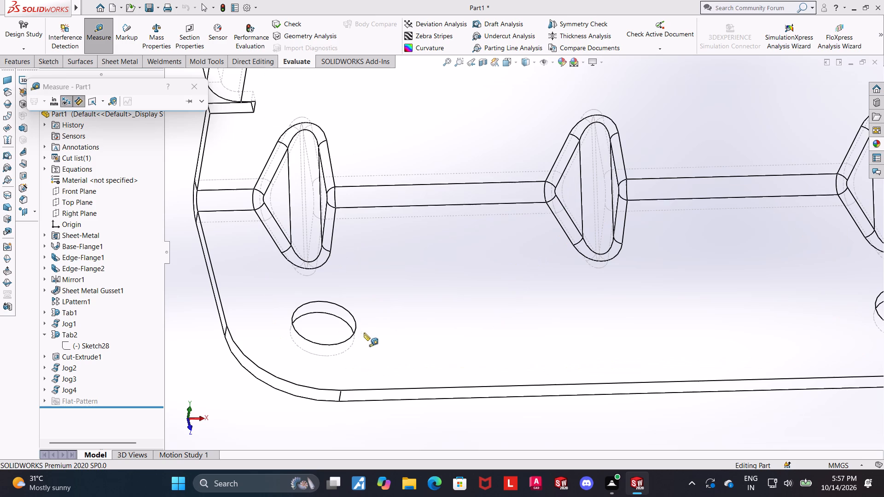
pyautogui.scroll(2, 344, 313)
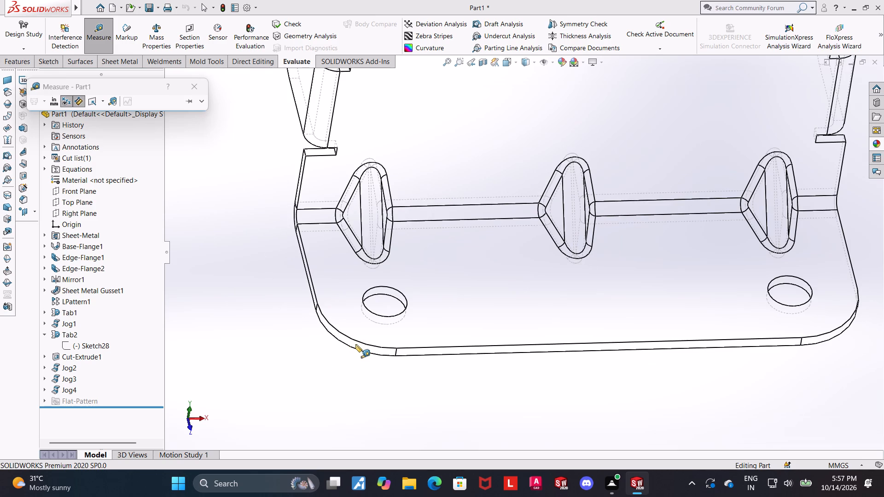
pyautogui.click(357, 344)
pyautogui.press('Escape')
# Measure the edge of the mounting hole near the bottom flange's rounded corner.
pyautogui.click(96, 37)
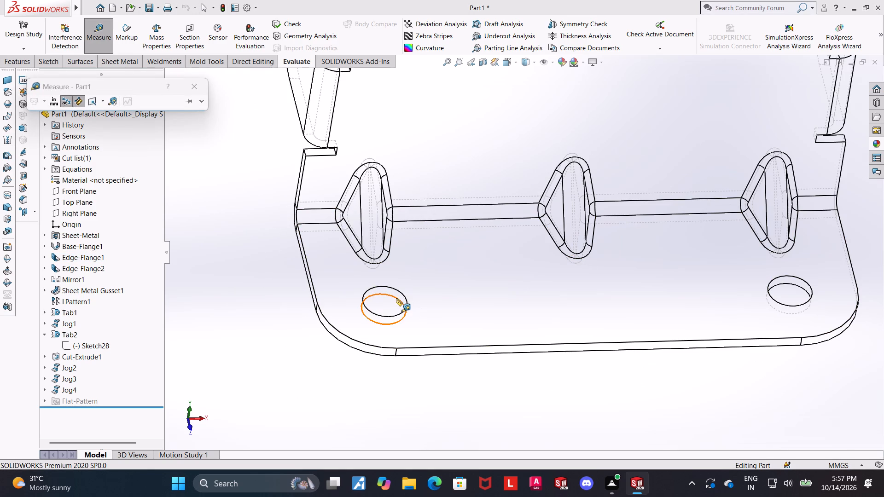
pyautogui.click(395, 295)
pyautogui.press('Escape')
# Show the bracket shaded with edges in the Isometric view.
pyautogui.scroll(6, 423, 251)
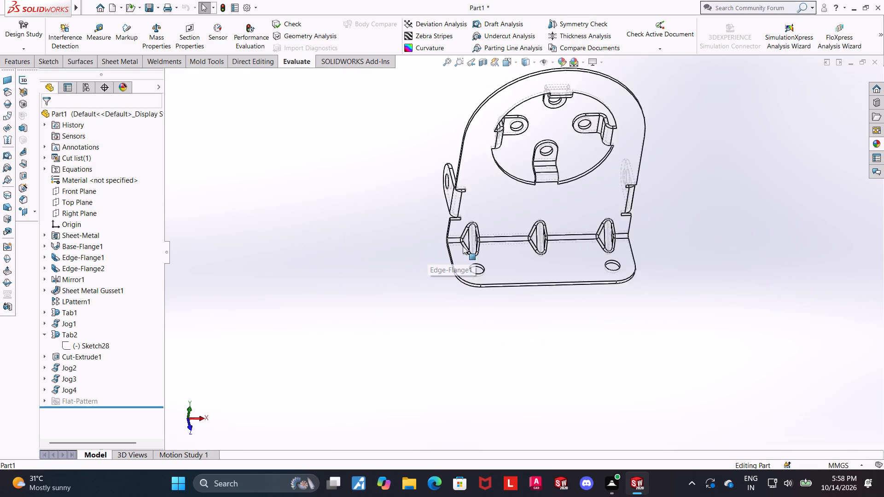
pyautogui.scroll(3, 463, 246)
pyautogui.scroll(-2, 557, 214)
pyautogui.click(529, 64)
pyautogui.click(529, 75)
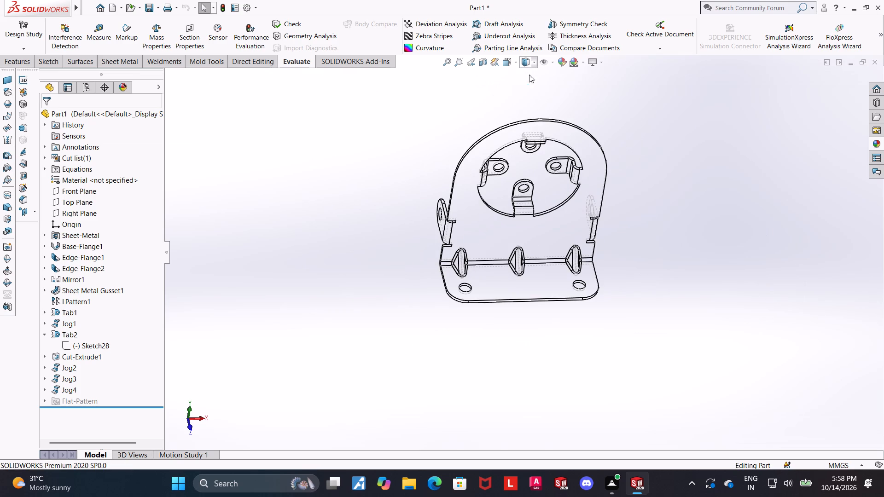
pyautogui.scroll(1, 662, 257)
pyautogui.moveTo(641, 254); pyautogui.dragTo(617, 208, button='middle')
pyautogui.hotkey('ctrl', '7')
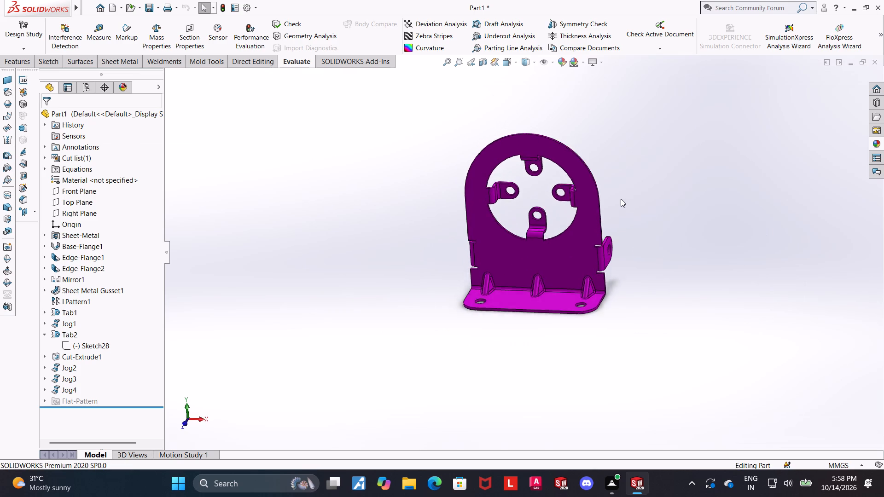
# Examine the shaded bracket's jogged tabs, gussets and bottom flange in the Isometric view.
pyautogui.scroll(-1, 597, 307)
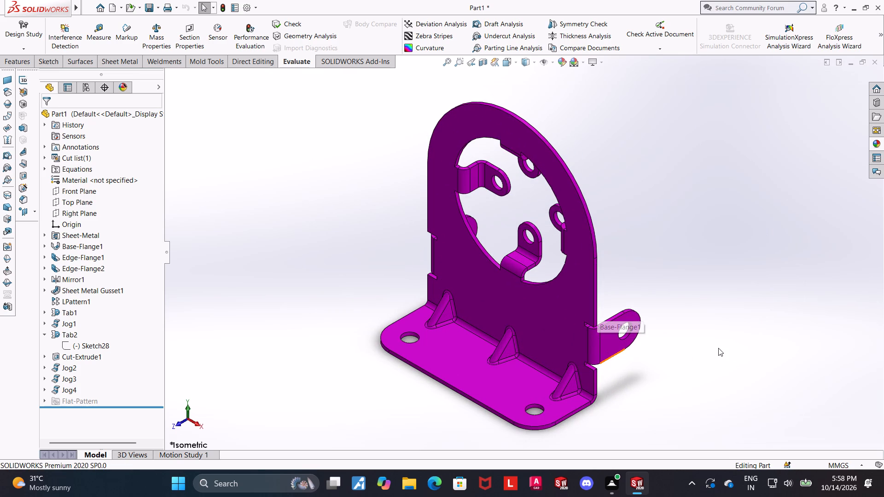
pyautogui.scroll(1, 563, 365)
pyautogui.scroll(-1, 534, 335)
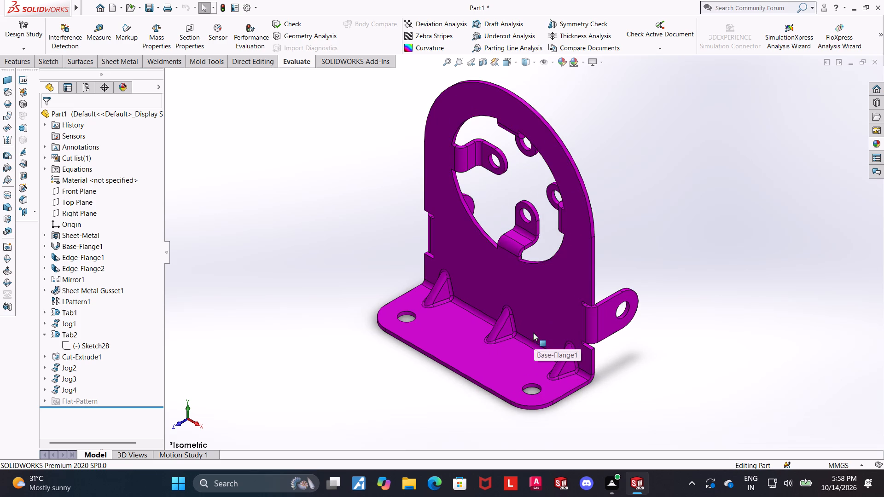
pyautogui.scroll(1, 531, 214)
pyautogui.scroll(-2, 527, 225)
pyautogui.scroll(1, 527, 225)
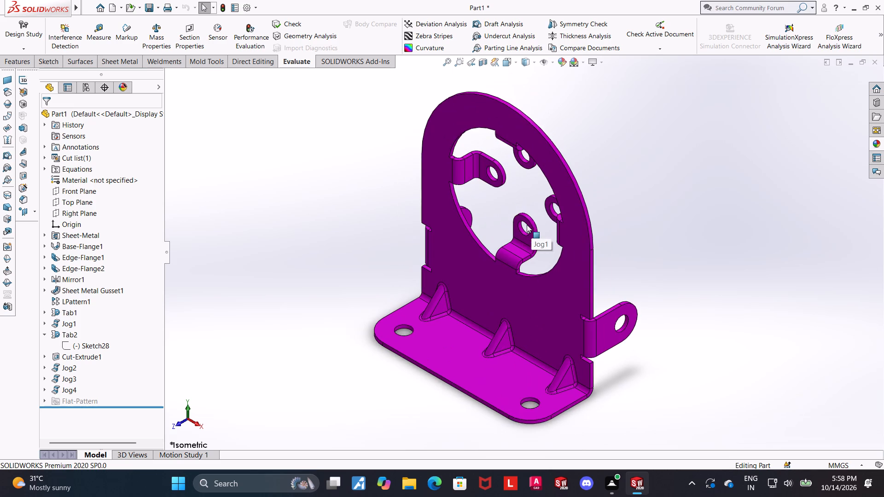
pyautogui.scroll(-1, 528, 201)
pyautogui.scroll(2, 528, 206)
pyautogui.scroll(-1, 528, 230)
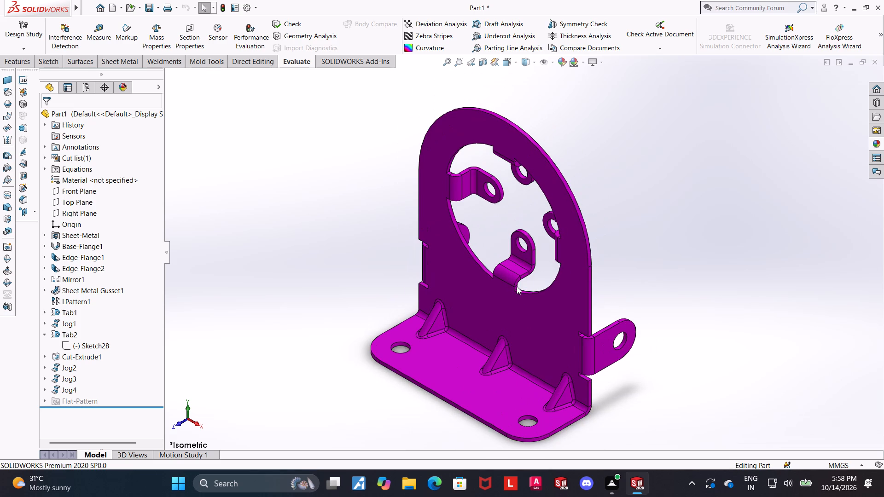
pyautogui.scroll(2, 624, 310)
pyautogui.scroll(-2, 514, 295)
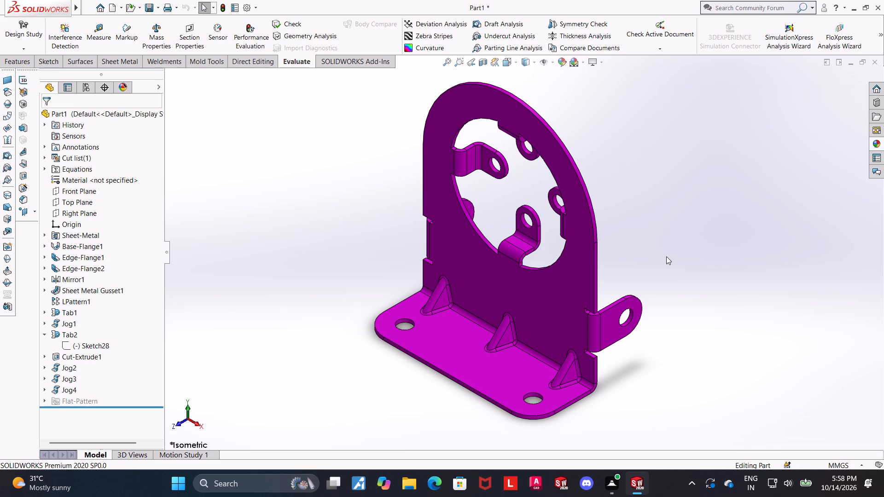
pyautogui.scroll(1, 668, 256)
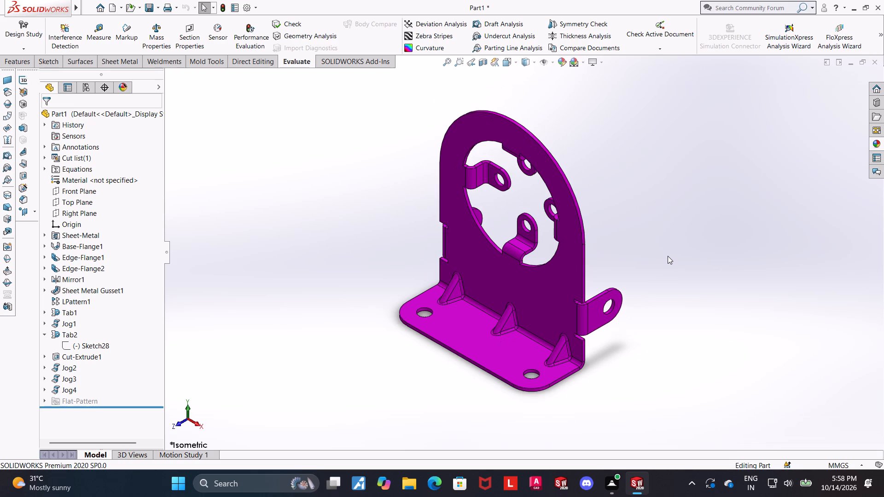
pyautogui.scroll(-1, 528, 259)
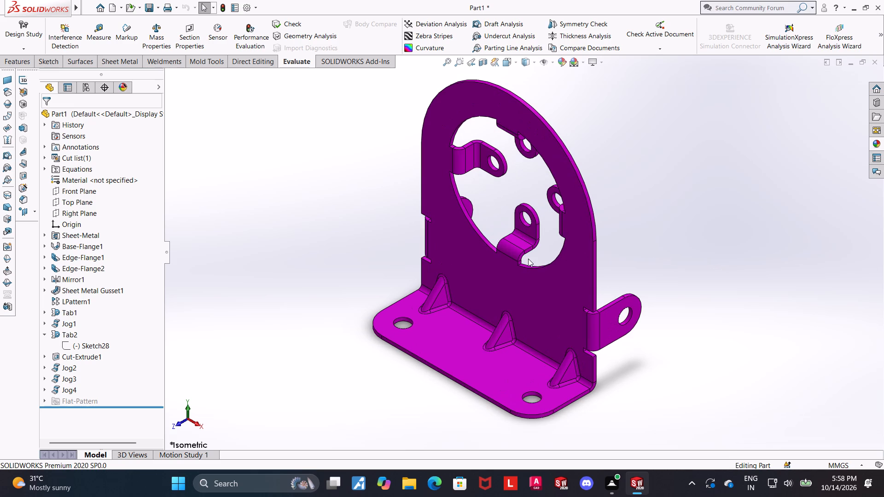
# Measure the inner bend face between the main plate and the bottom flange, between two gussets.
pyautogui.click(483, 324)
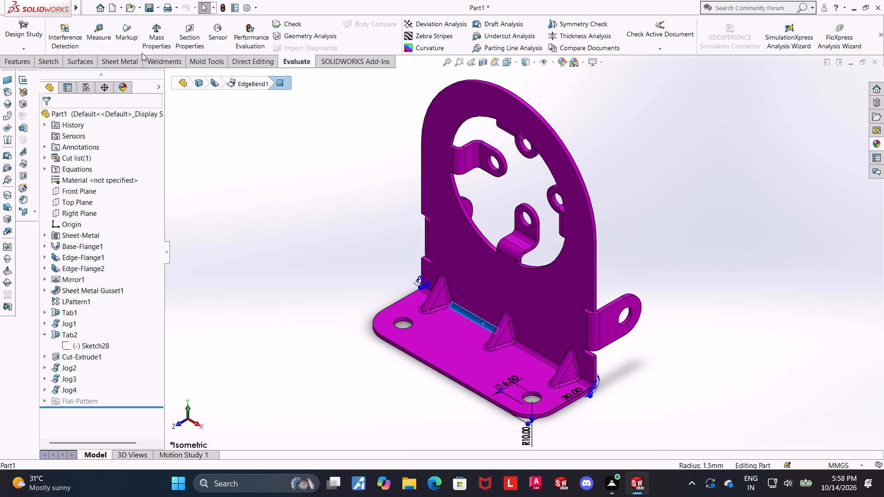
pyautogui.click(250, 287)
pyautogui.click(93, 33)
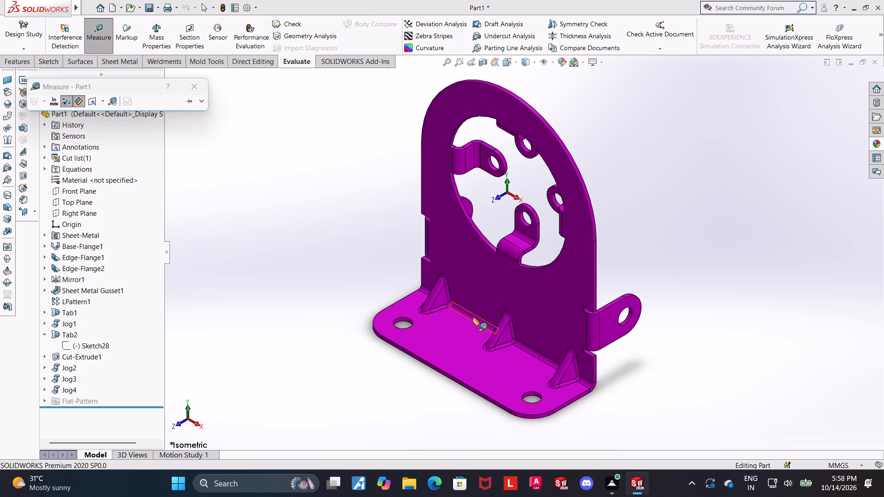
pyautogui.click(473, 318)
pyautogui.press('Escape')
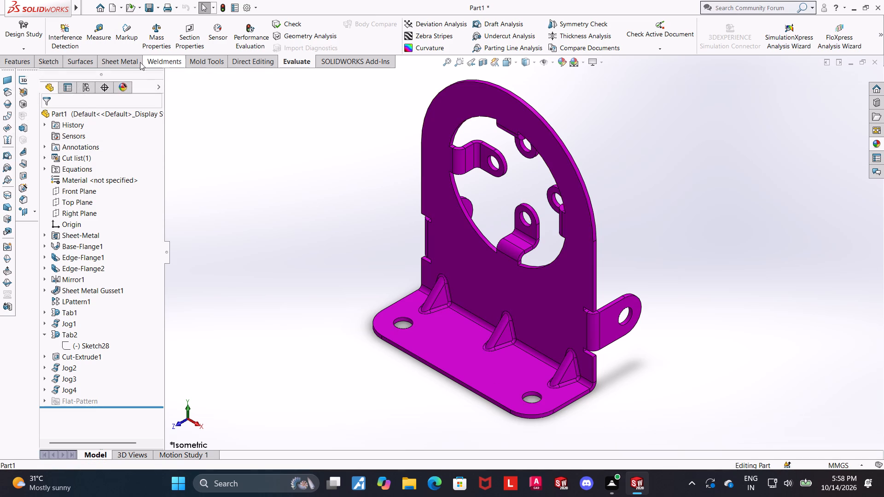
# Measure the bend face between the main plate and the round-ended side flange.
pyautogui.click(96, 36)
pyautogui.click(591, 326)
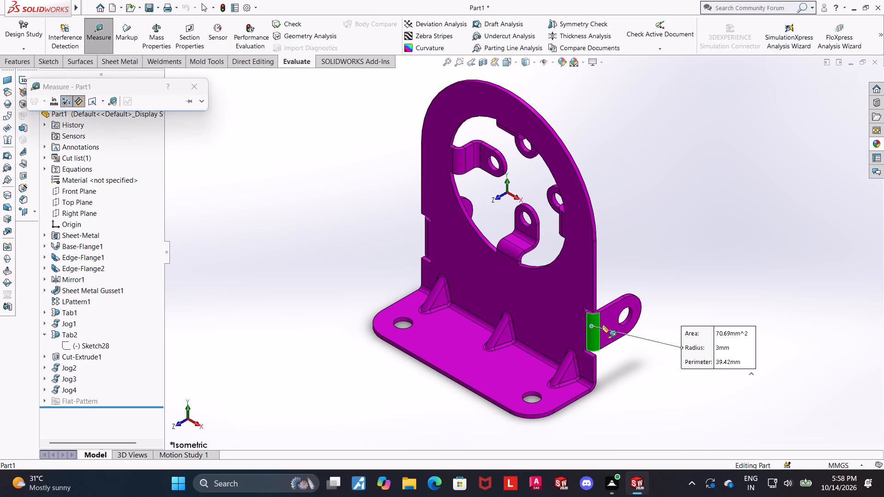
pyautogui.press('Escape')
# Measure the bend face of a round-ended side flange from behind the main plate.
pyautogui.moveTo(636, 298); pyautogui.dragTo(478, 370, button='middle')
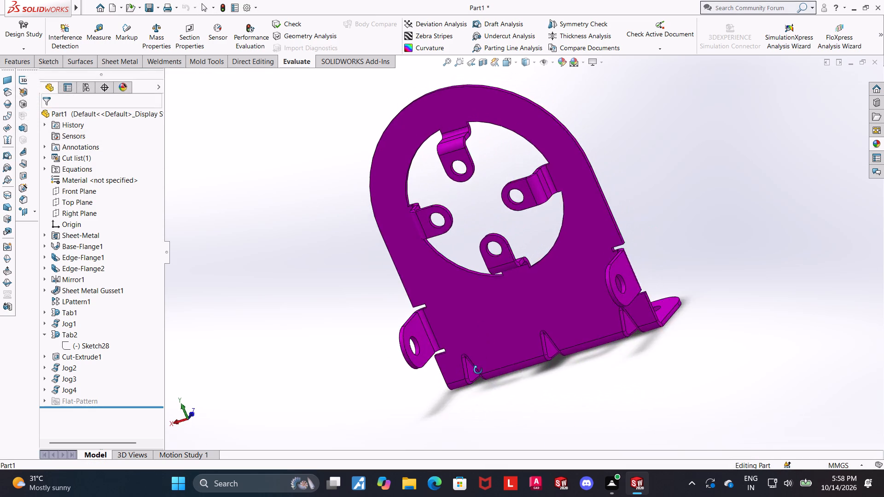
pyautogui.moveTo(478, 370); pyautogui.dragTo(488, 374, button='middle')
pyautogui.scroll(-3, 368, 335)
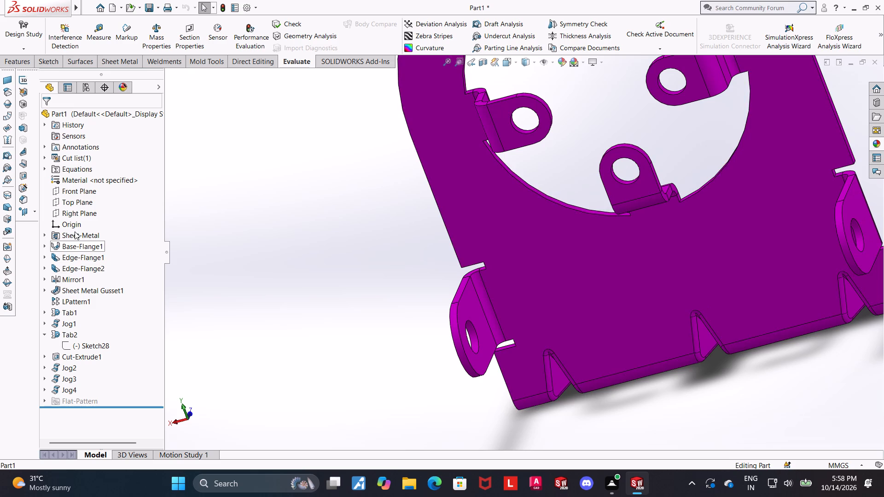
pyautogui.click(100, 29)
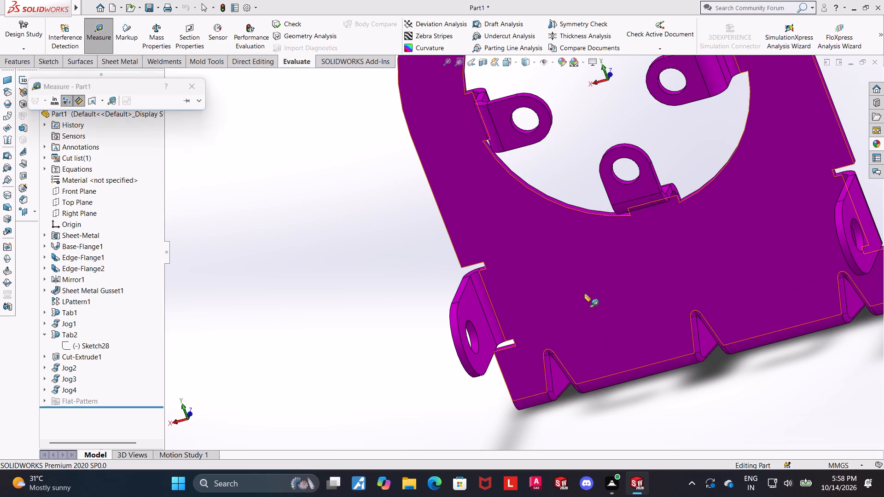
pyautogui.click(485, 308)
pyautogui.press('Escape')
# Measure the bend face joining the lower jogged tab to the main plate at the circular opening.
pyautogui.scroll(5, 522, 320)
pyautogui.moveTo(618, 333); pyautogui.dragTo(650, 329, button='middle')
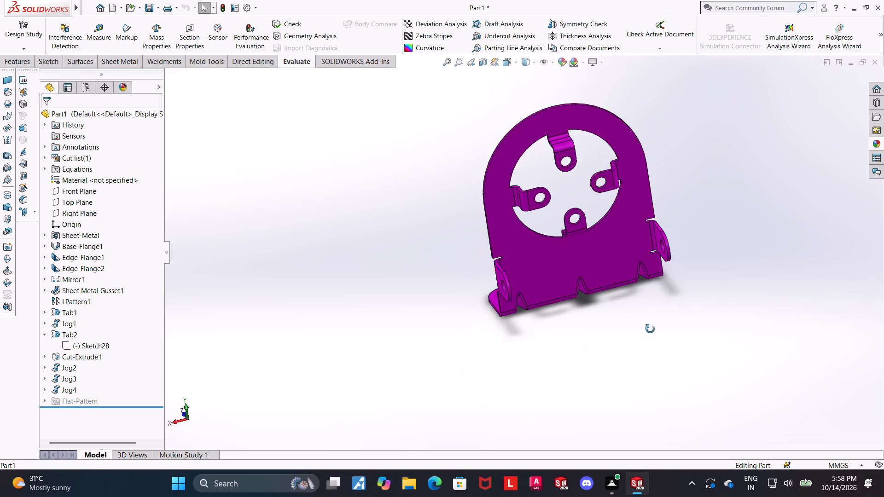
pyautogui.moveTo(650, 329); pyautogui.dragTo(728, 312, button='middle')
pyautogui.scroll(1, 671, 295)
pyautogui.scroll(-1, 634, 272)
pyautogui.moveTo(613, 270); pyautogui.dragTo(600, 263, button='middle')
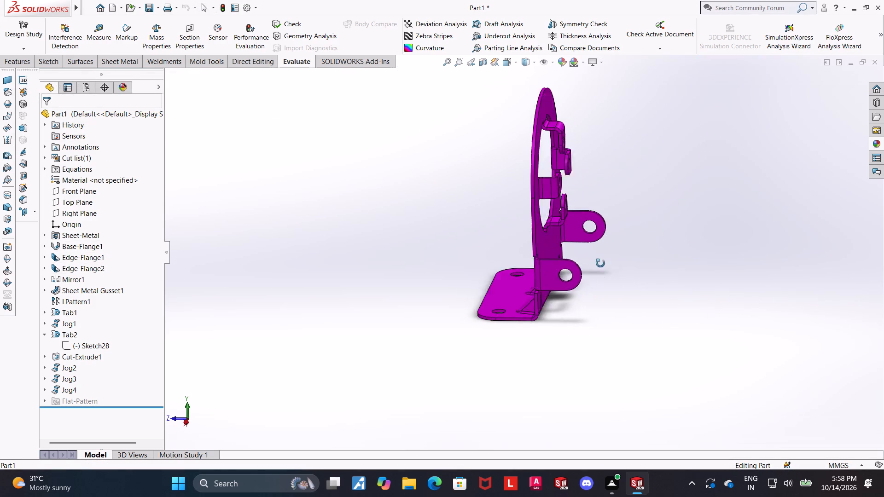
pyautogui.moveTo(600, 263); pyautogui.dragTo(614, 290, button='middle')
pyautogui.scroll(-5, 569, 185)
pyautogui.moveTo(559, 335); pyautogui.dragTo(521, 271, button='middle')
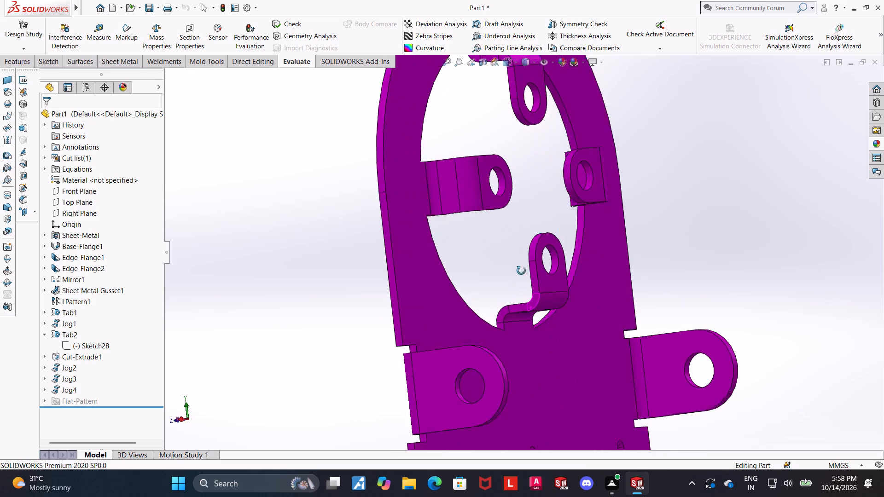
pyautogui.moveTo(521, 271); pyautogui.dragTo(513, 248, button='middle')
pyautogui.click(96, 36)
pyautogui.click(533, 325)
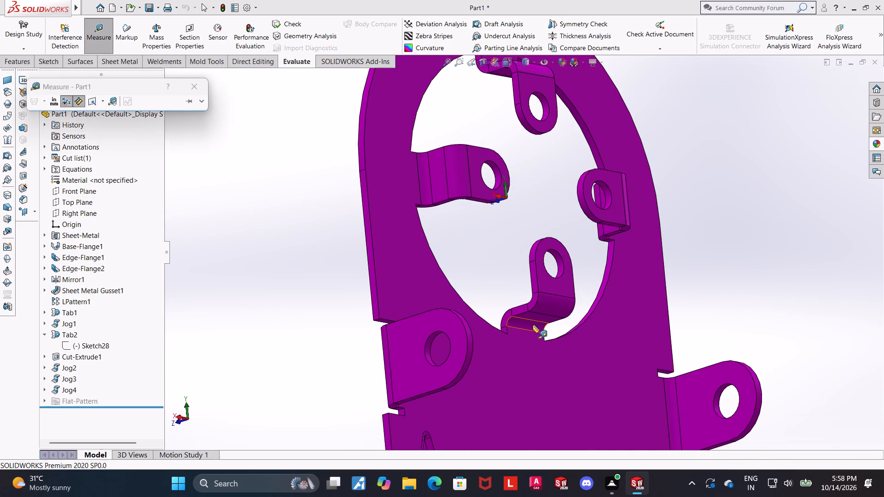
pyautogui.press('Escape')
# Measure the bend face joining one horizontal jogged tab to the rim of the circular opening.
pyautogui.click(108, 33)
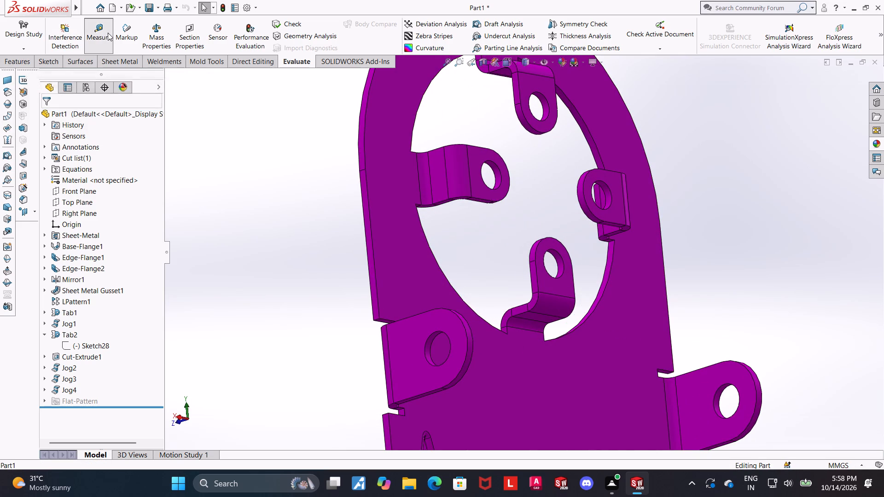
pyautogui.click(423, 184)
pyautogui.scroll(5, 423, 183)
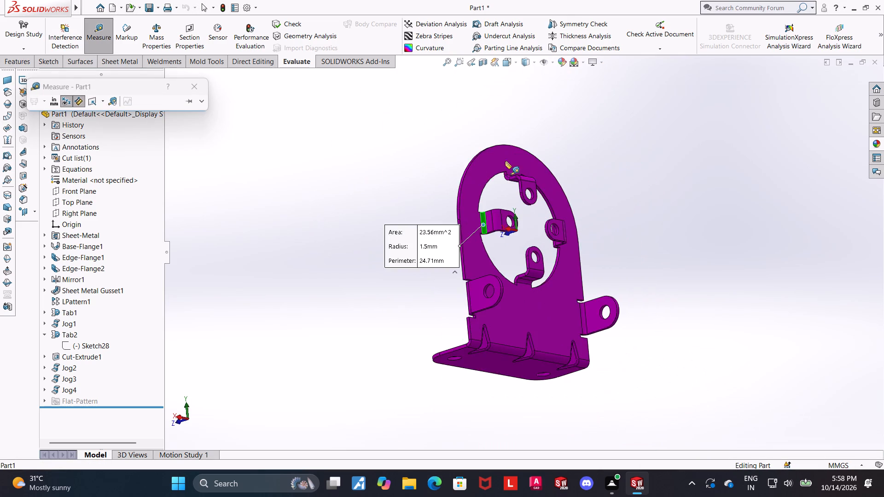
pyautogui.press('Escape')
# Measure the bend face beside the holed end of the upper jogged tab.
pyautogui.moveTo(539, 179); pyautogui.dragTo(641, 186, button='middle')
pyautogui.scroll(1, 533, 174)
pyautogui.scroll(-6, 533, 174)
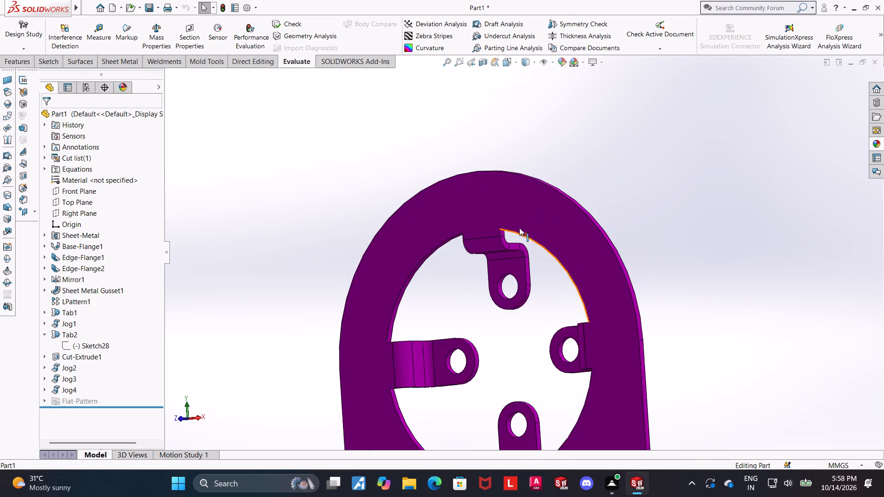
pyautogui.click(103, 31)
pyautogui.click(491, 274)
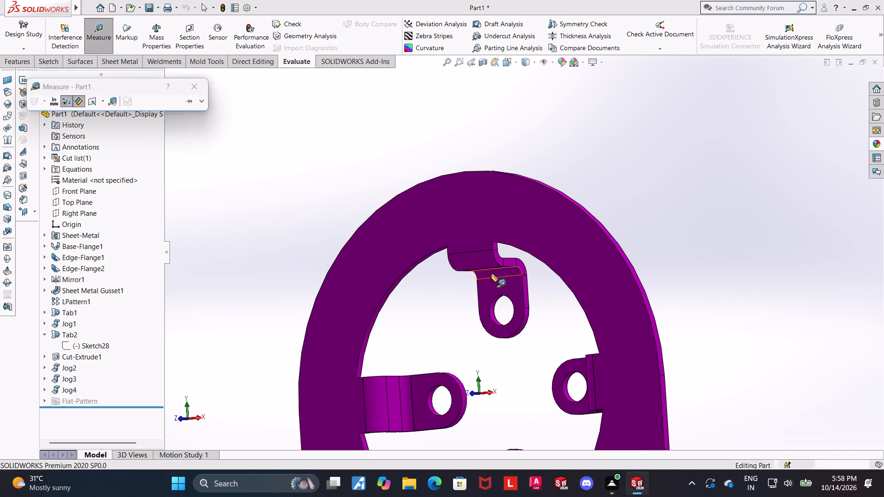
pyautogui.press('Escape')
# Measure the bend face beside the holed end of a horizontal jogged tab.
pyautogui.click(100, 26)
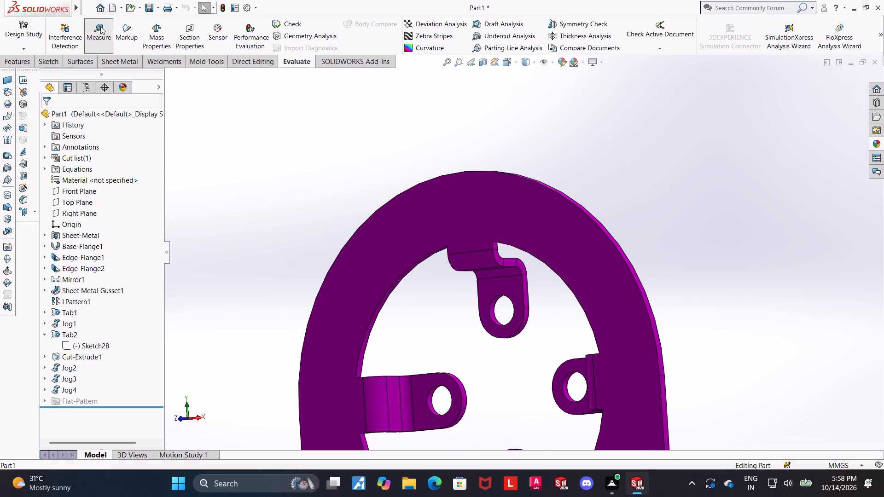
pyautogui.click(408, 401)
pyautogui.scroll(5, 408, 401)
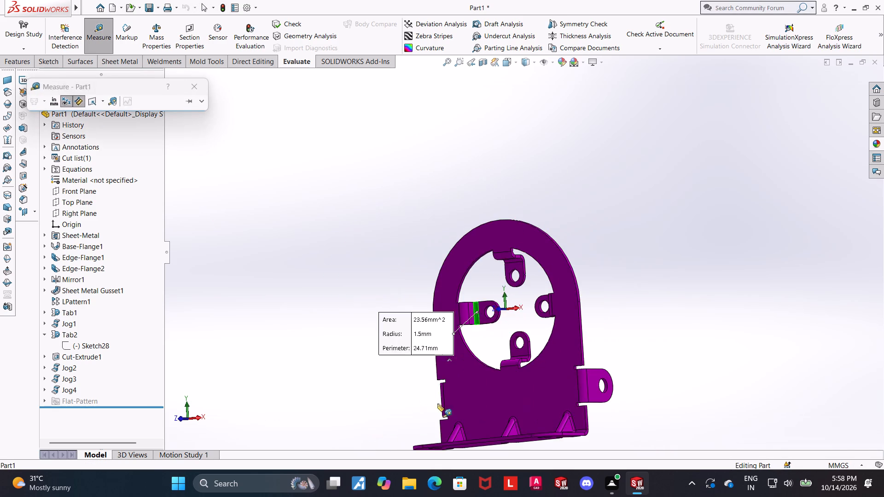
pyautogui.press('Escape')
# Flatten the sheet metal bracket and show its flat pattern in the Front view.
pyautogui.moveTo(654, 359); pyautogui.dragTo(678, 394, button='middle')
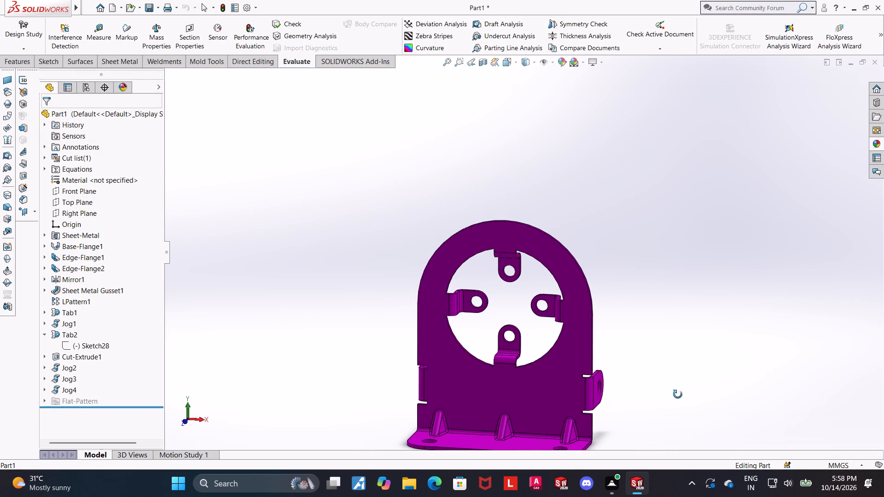
pyautogui.moveTo(678, 394); pyautogui.dragTo(691, 382, button='middle')
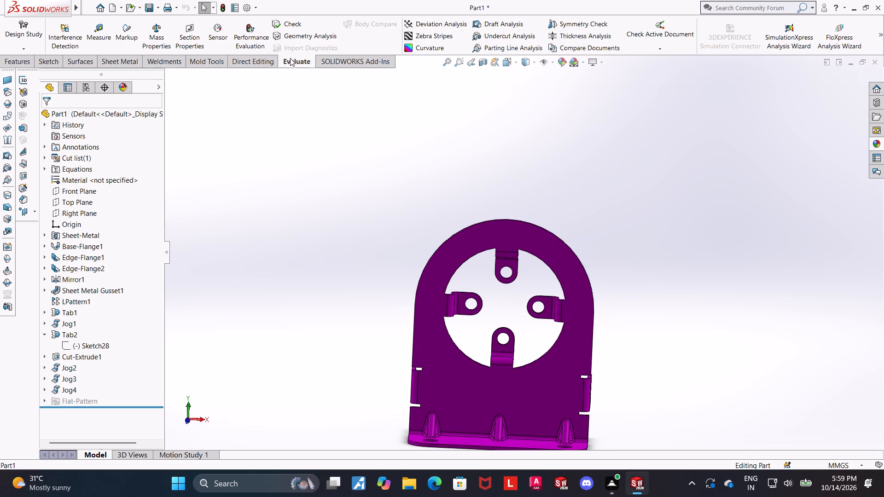
pyautogui.click(136, 59)
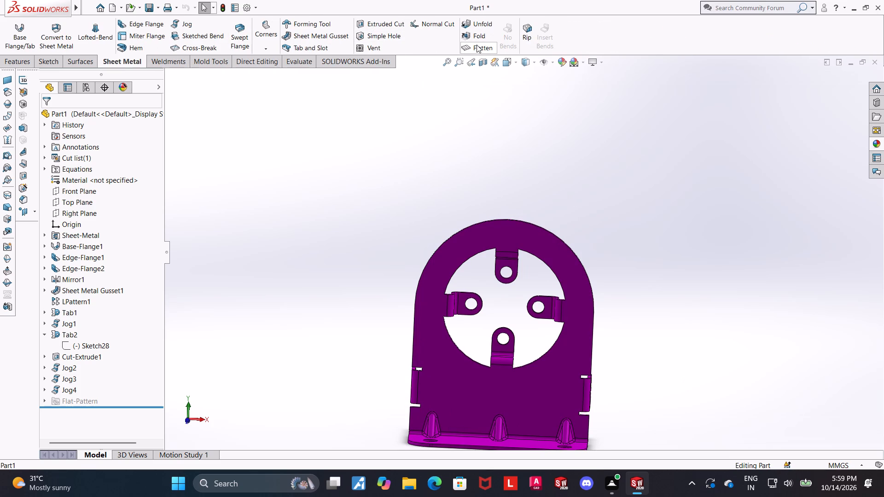
pyautogui.click(477, 45)
pyautogui.scroll(4, 586, 278)
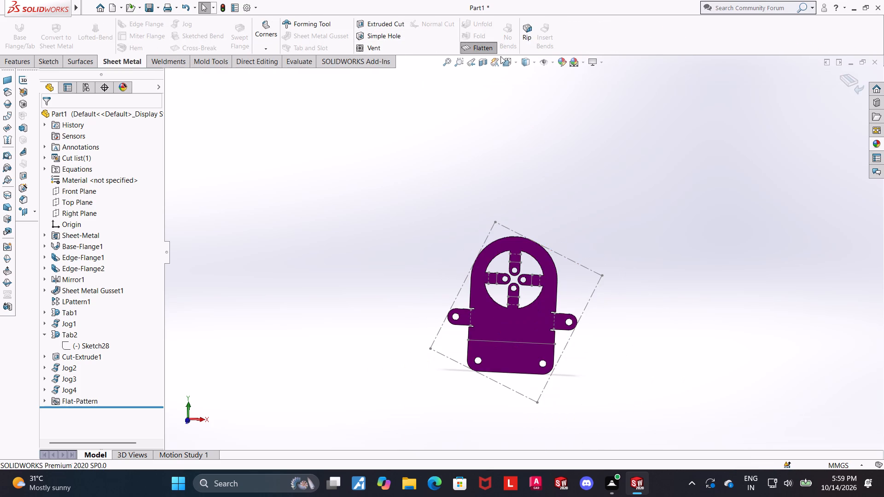
pyautogui.click(514, 59)
pyautogui.click(420, 328)
# Examine the flat pattern's outline, bend lines, inner tabs, side flanges and holes.
pyautogui.scroll(-1, 609, 329)
pyautogui.scroll(1, 609, 328)
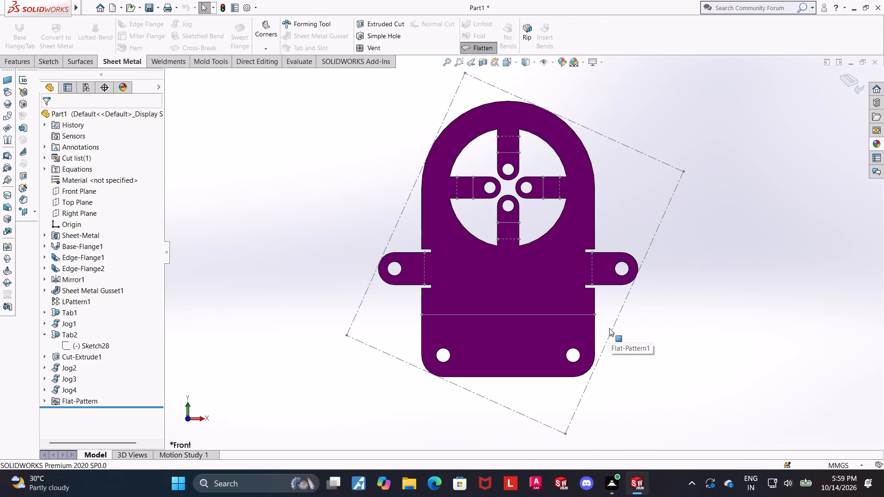
pyautogui.scroll(1, 609, 328)
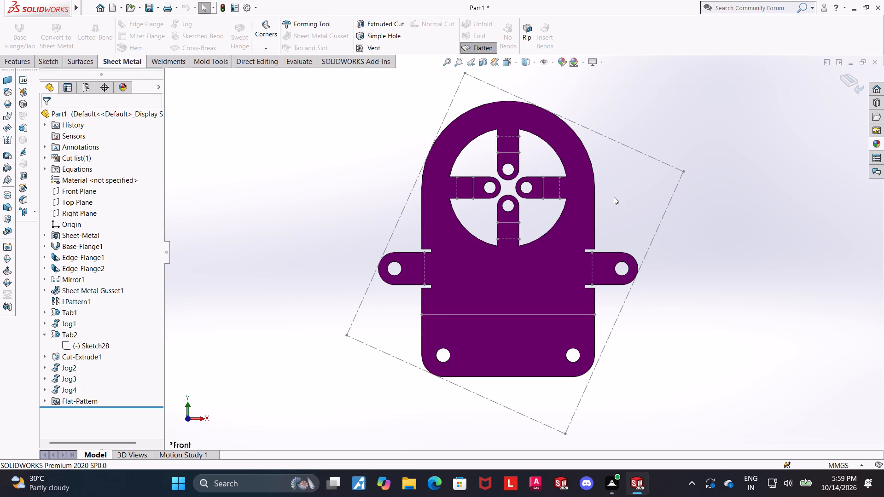
pyautogui.scroll(1, 616, 234)
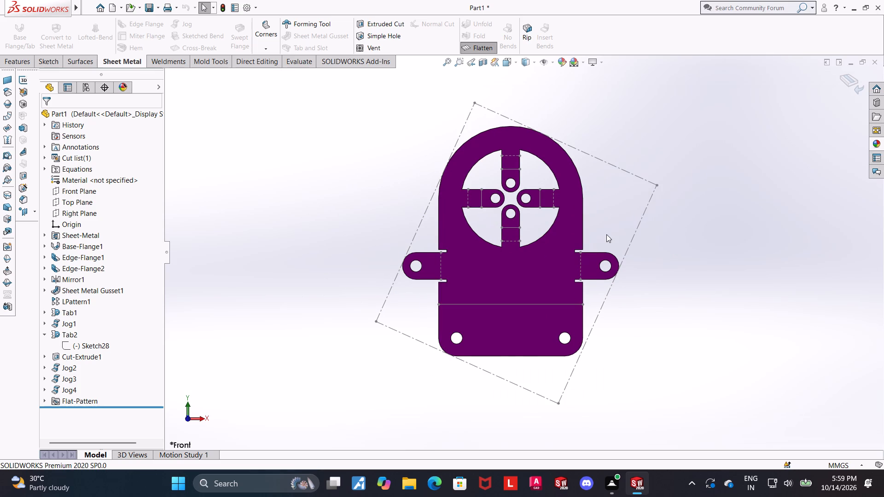
pyautogui.scroll(2, 606, 239)
pyautogui.scroll(-2, 605, 240)
pyautogui.scroll(-2, 483, 227)
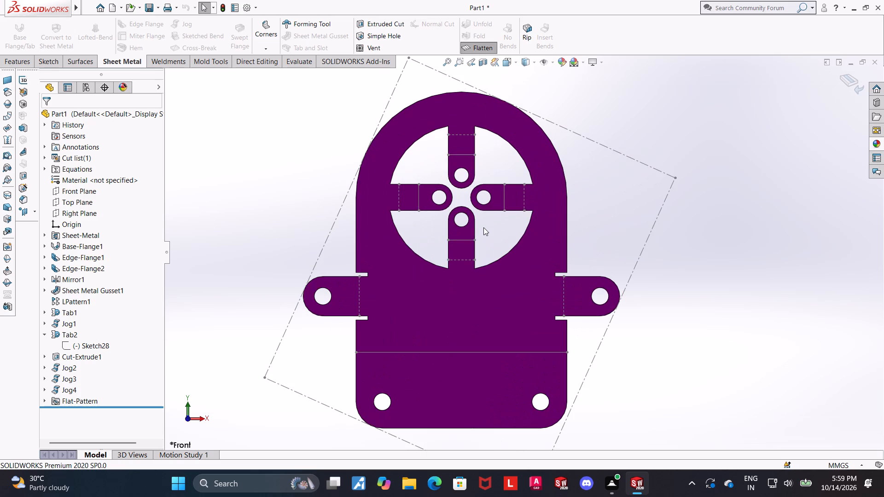
pyautogui.scroll(1, 483, 217)
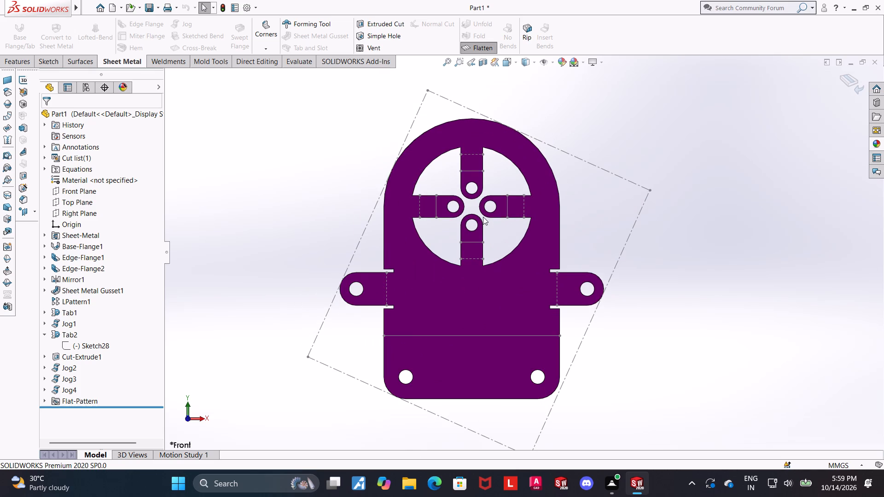
pyautogui.scroll(-1, 483, 217)
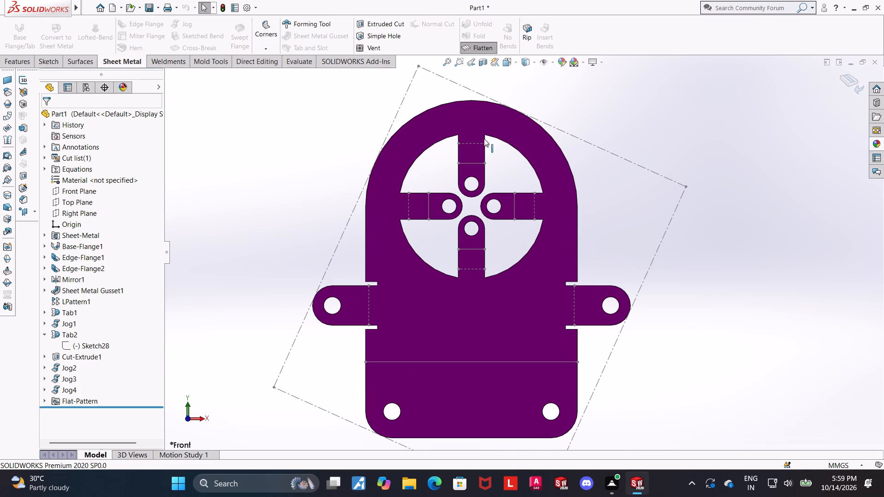
pyautogui.scroll(-2, 483, 141)
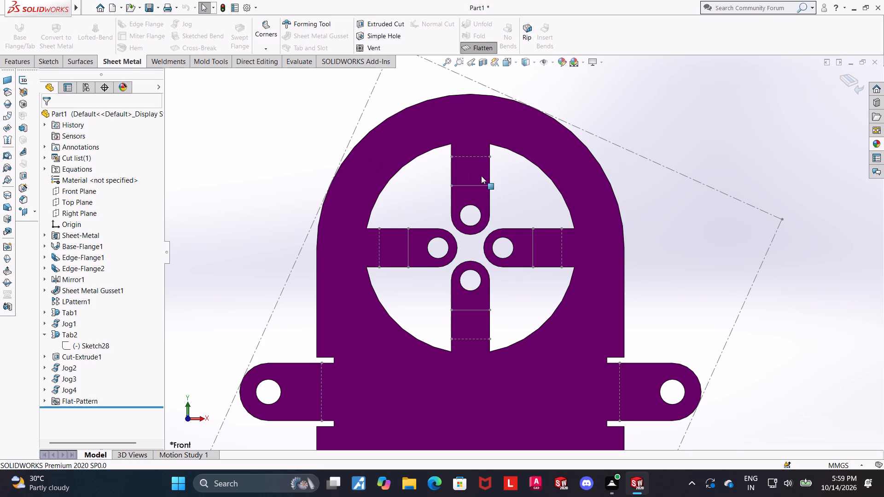
pyautogui.scroll(1, 481, 176)
pyautogui.scroll(2, 819, 204)
pyautogui.scroll(3, 465, 335)
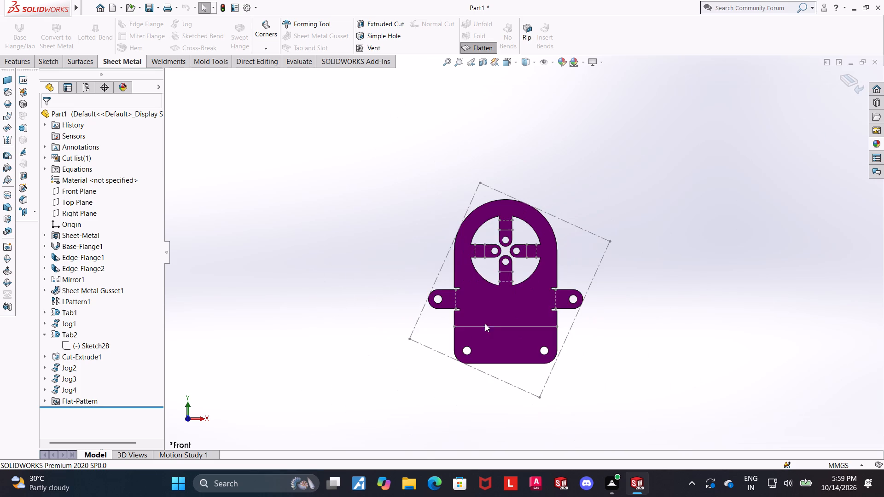
pyautogui.scroll(-2, 536, 293)
pyautogui.scroll(-1, 473, 342)
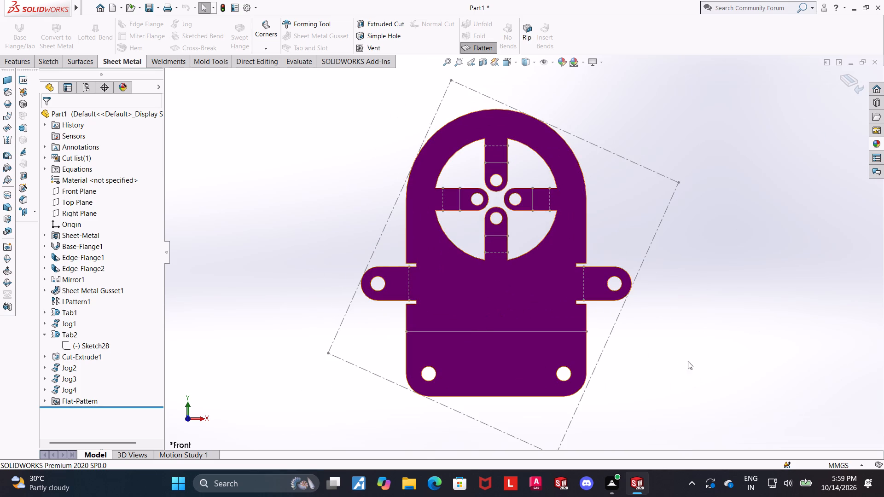
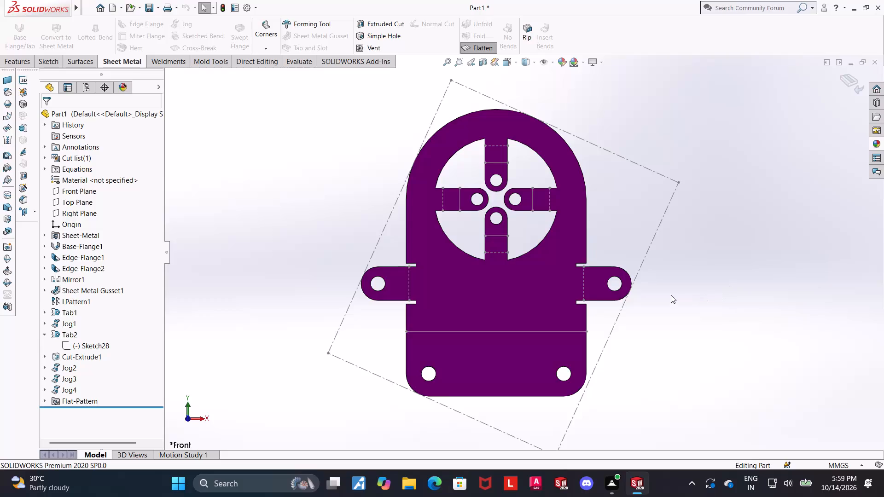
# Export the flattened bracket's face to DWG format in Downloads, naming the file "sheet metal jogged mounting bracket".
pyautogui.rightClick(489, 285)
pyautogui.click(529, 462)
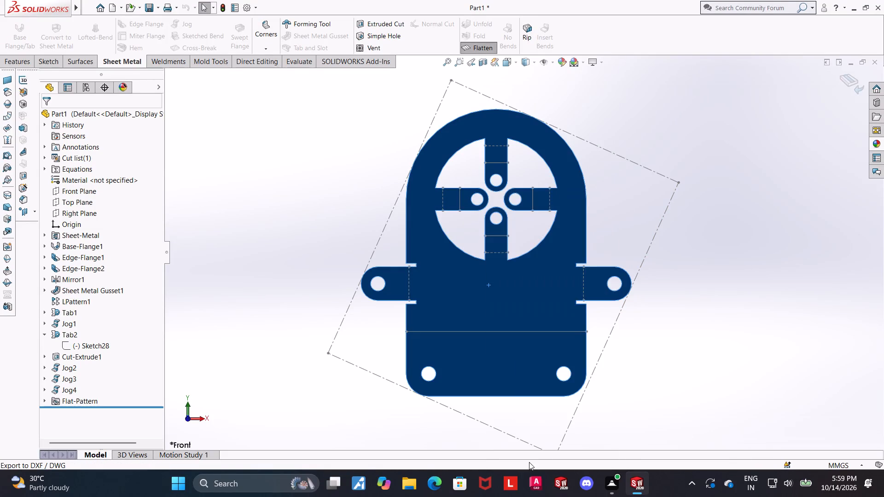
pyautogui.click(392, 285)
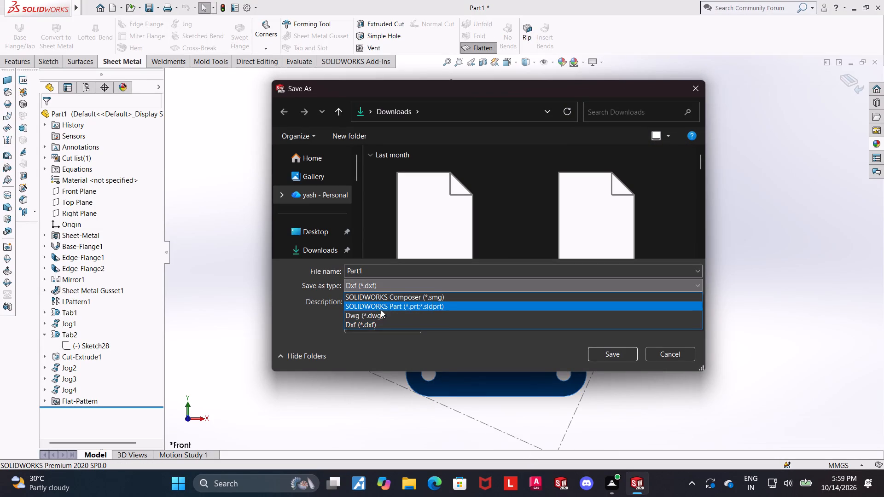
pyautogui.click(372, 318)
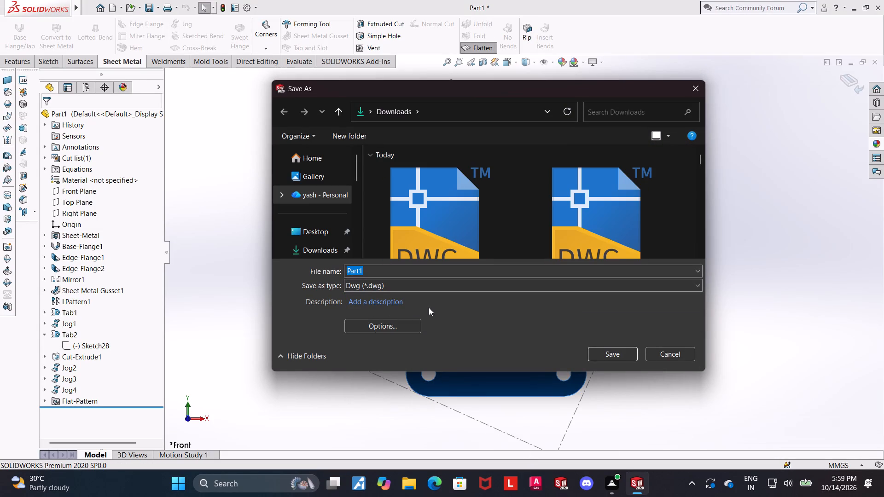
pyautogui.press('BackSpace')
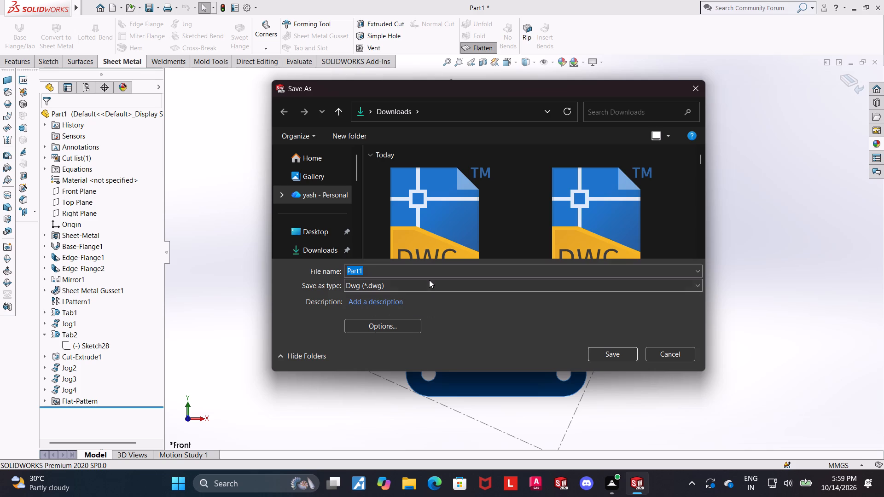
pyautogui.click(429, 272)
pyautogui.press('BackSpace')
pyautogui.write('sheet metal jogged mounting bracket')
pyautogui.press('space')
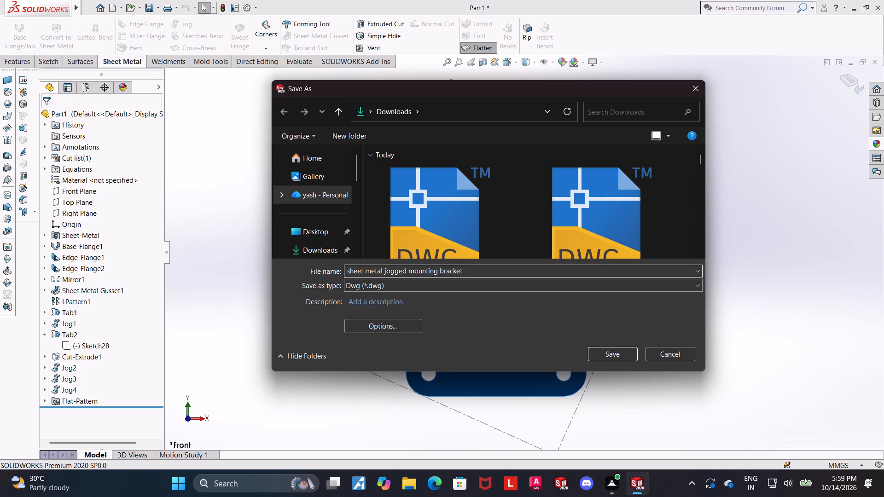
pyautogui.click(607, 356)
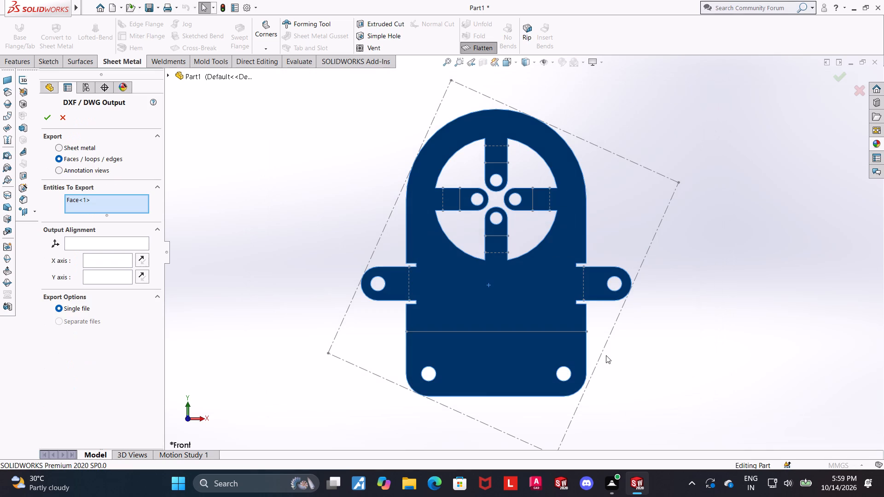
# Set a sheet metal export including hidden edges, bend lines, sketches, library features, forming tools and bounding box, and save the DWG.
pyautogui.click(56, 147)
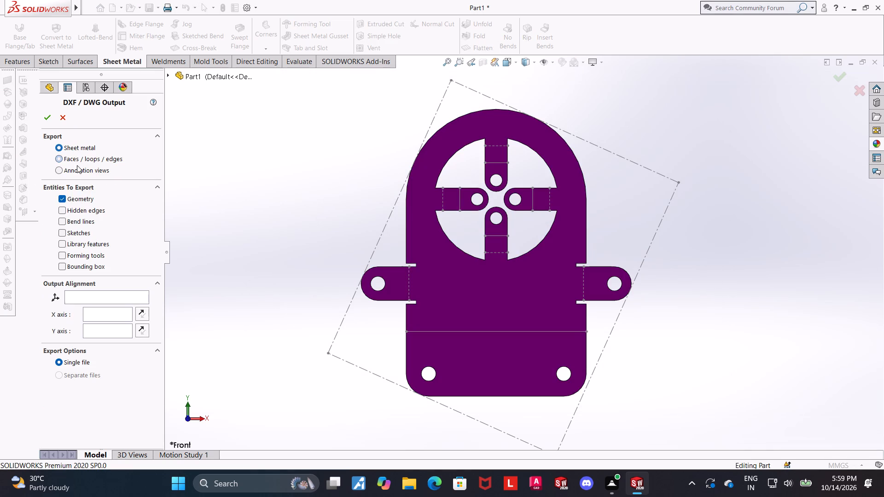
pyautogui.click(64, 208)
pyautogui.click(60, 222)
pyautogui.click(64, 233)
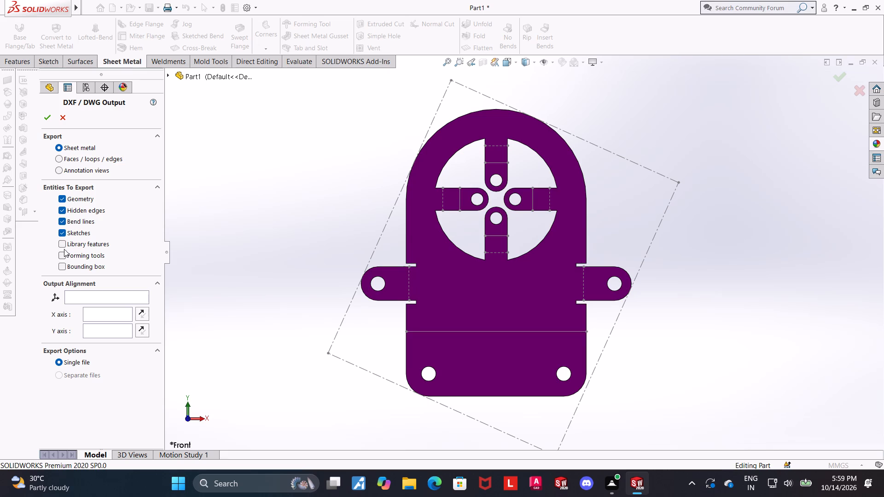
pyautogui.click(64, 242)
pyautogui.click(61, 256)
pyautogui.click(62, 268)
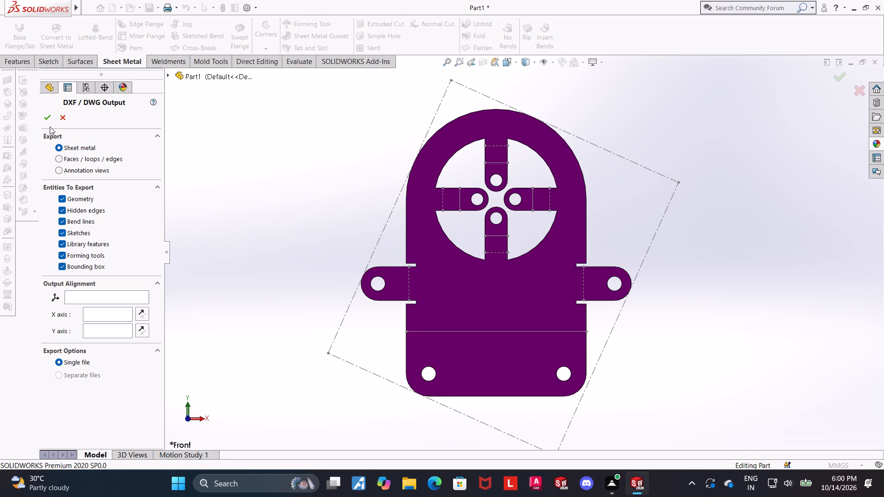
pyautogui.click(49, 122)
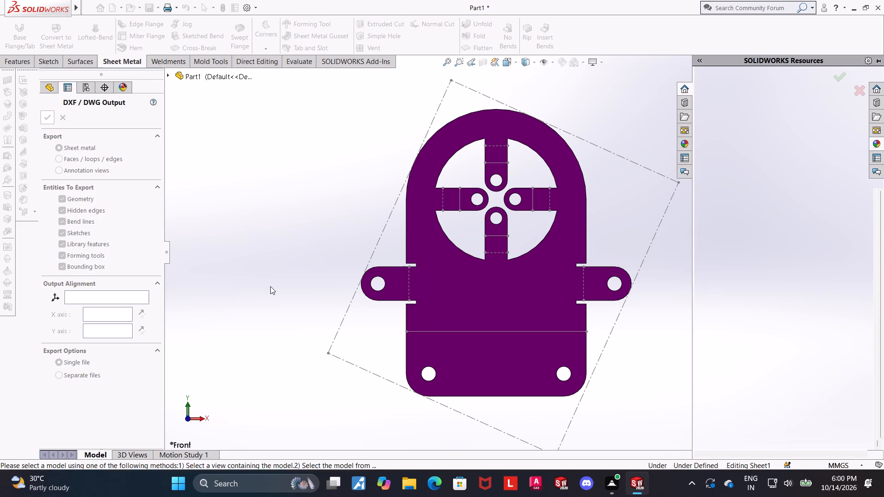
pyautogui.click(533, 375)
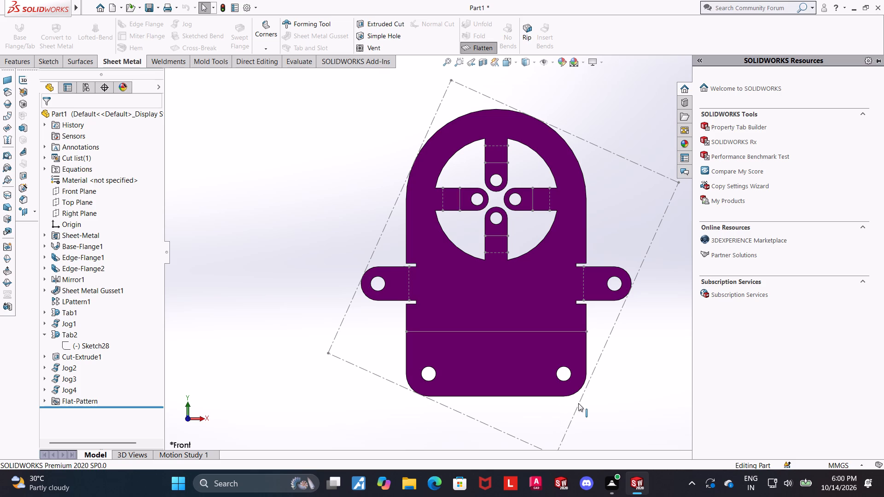
# Export the flattened bracket again as a DWG named "sheet metal jogged mounting bracket", replacing the existing file in Downloads.
pyautogui.rightClick(505, 302)
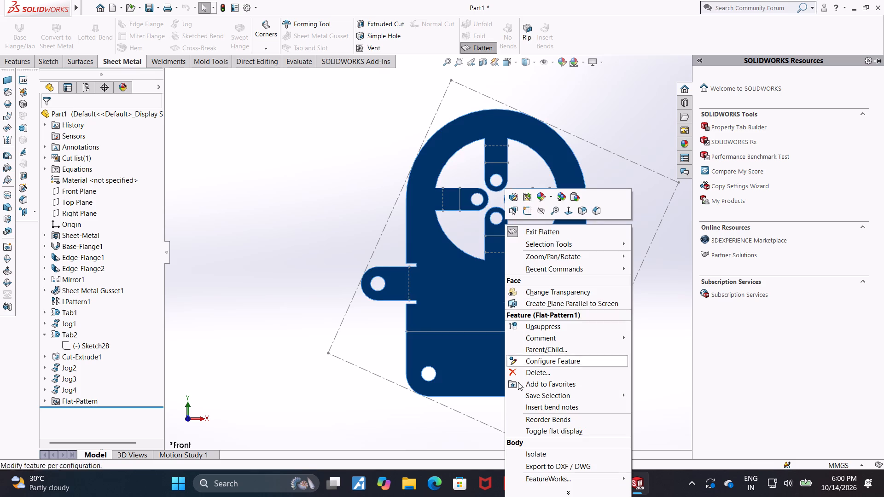
pyautogui.click(525, 464)
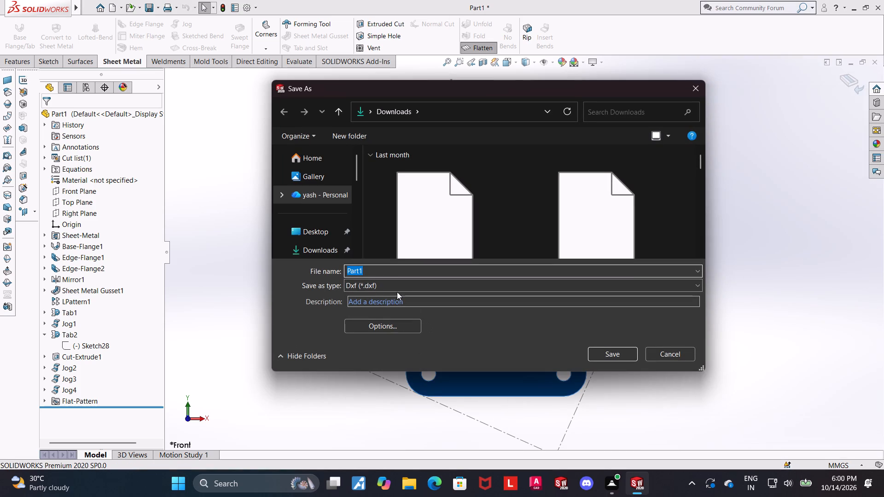
pyautogui.scroll(-2, 476, 212)
pyautogui.click(422, 286)
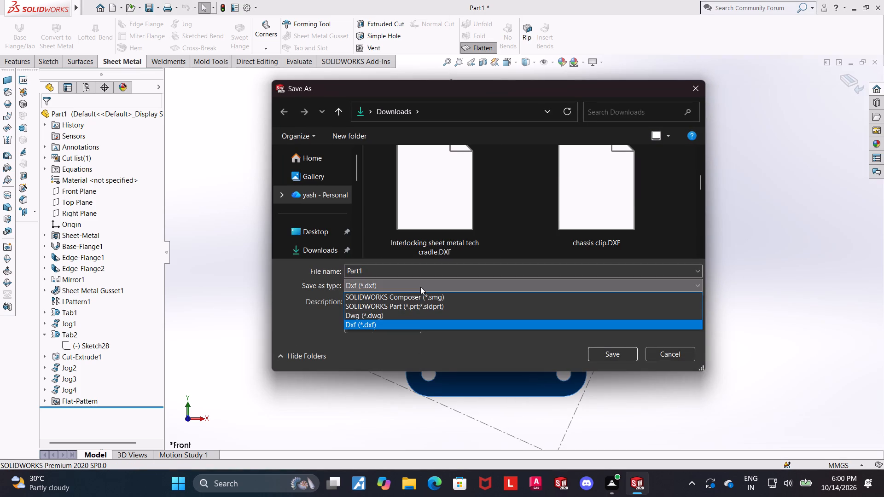
pyautogui.click(384, 314)
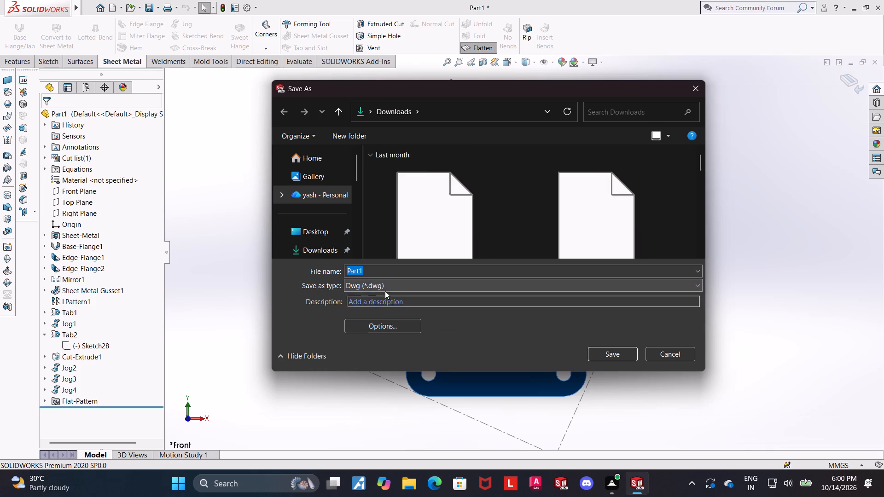
pyautogui.scroll(-2, 482, 220)
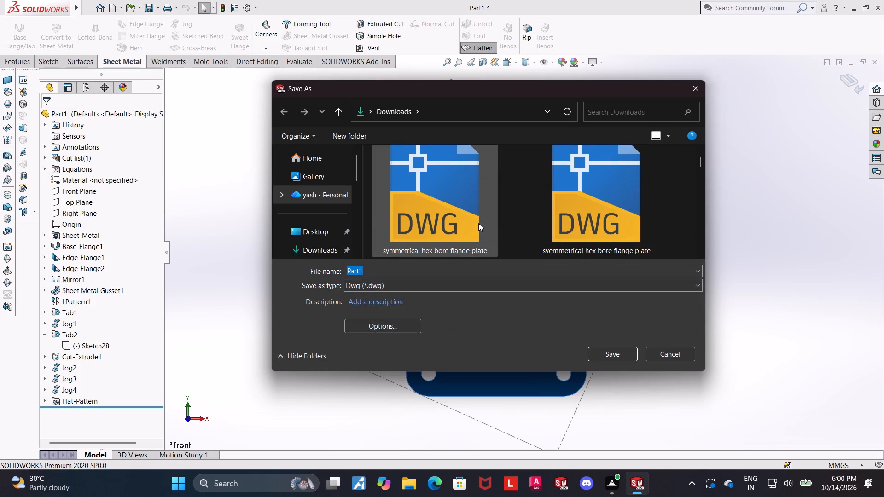
pyautogui.scroll(-1, 478, 223)
pyautogui.write('sheet')
pyautogui.press('space')
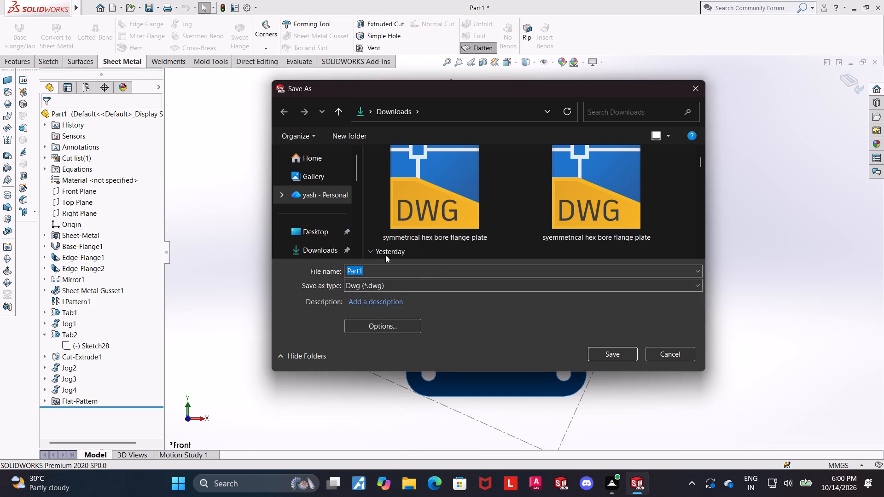
pyautogui.press('BackSpace')
pyautogui.press('BackSpace')
pyautogui.press('BackSpace')
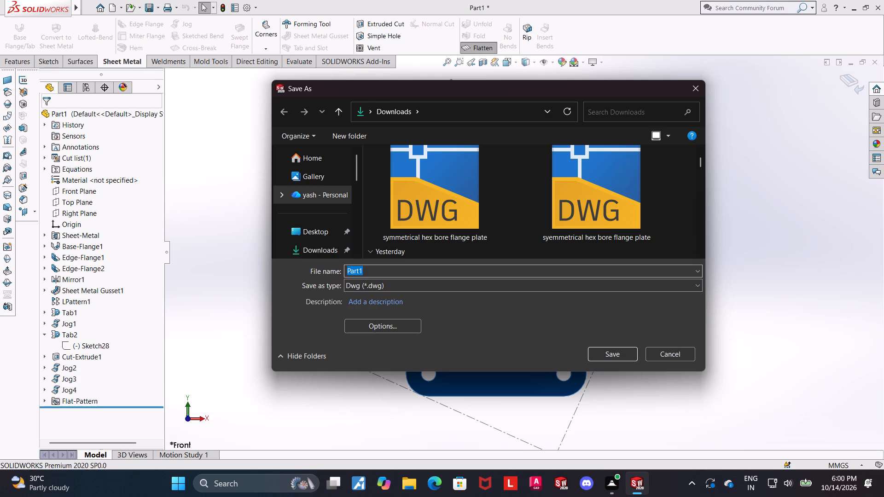
pyautogui.click(388, 270)
pyautogui.press('BackSpace')
pyautogui.press('BackSpace')
pyautogui.press('e')
pyautogui.press('BackSpace')
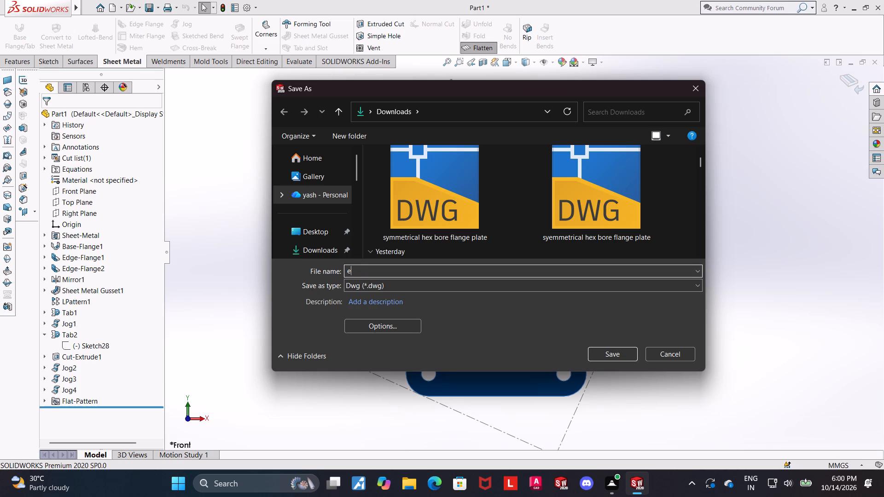
pyautogui.write('sheet metal jogged mout')
pyautogui.press('BackSpace')
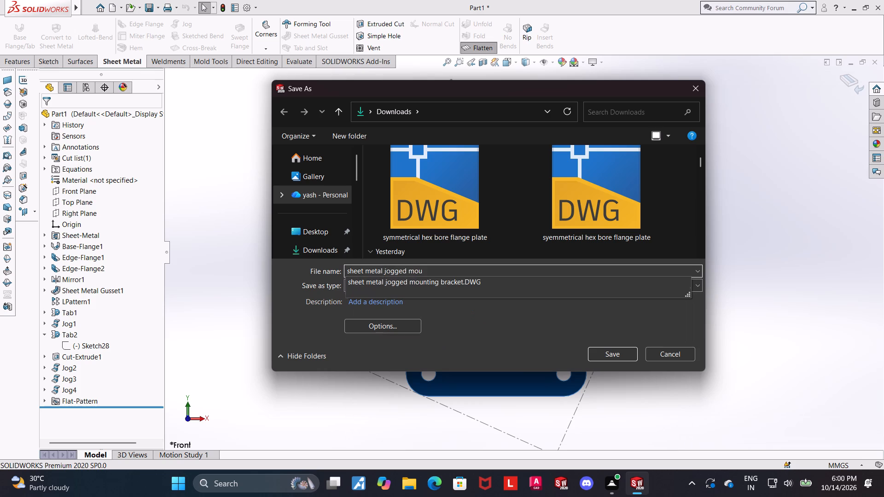
pyautogui.write('nting bracket')
pyautogui.press('space')
pyautogui.press('Return')
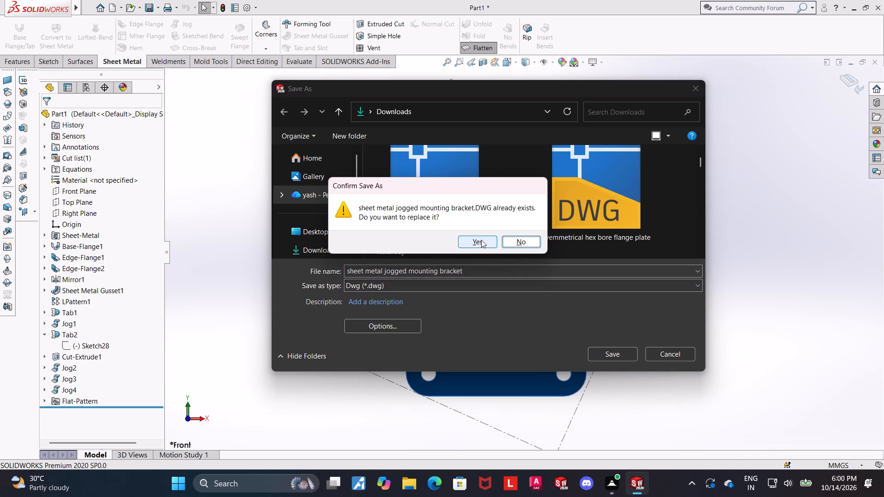
pyautogui.click(481, 240)
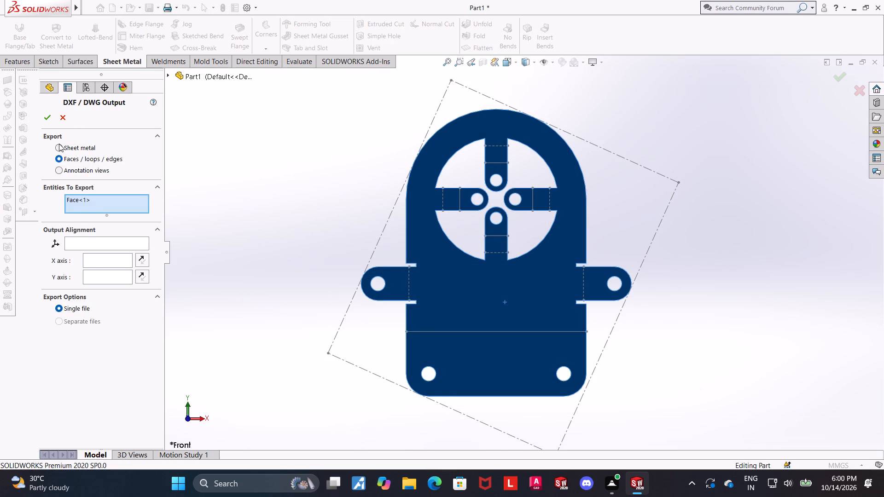
# Choose sheet metal export with hidden edges, bend lines, sketches, library features, forming tools and bounding box, check the cleanup preview and save.
pyautogui.click(59, 144)
pyautogui.click(58, 205)
pyautogui.click(61, 213)
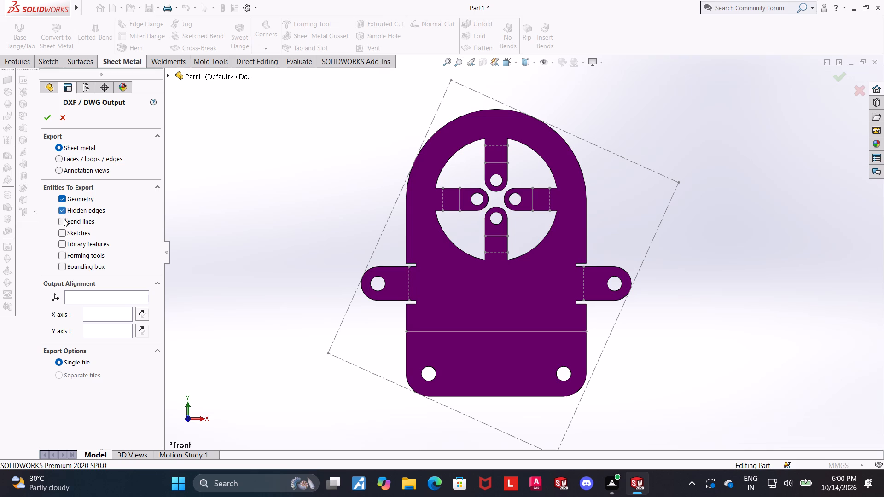
pyautogui.click(64, 219)
pyautogui.click(60, 243)
pyautogui.click(59, 254)
pyautogui.click(62, 267)
pyautogui.click(64, 236)
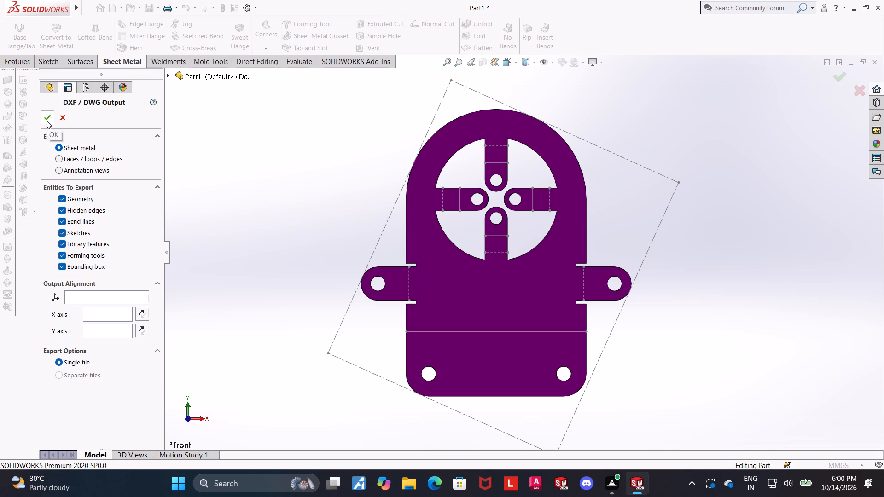
pyautogui.click(47, 121)
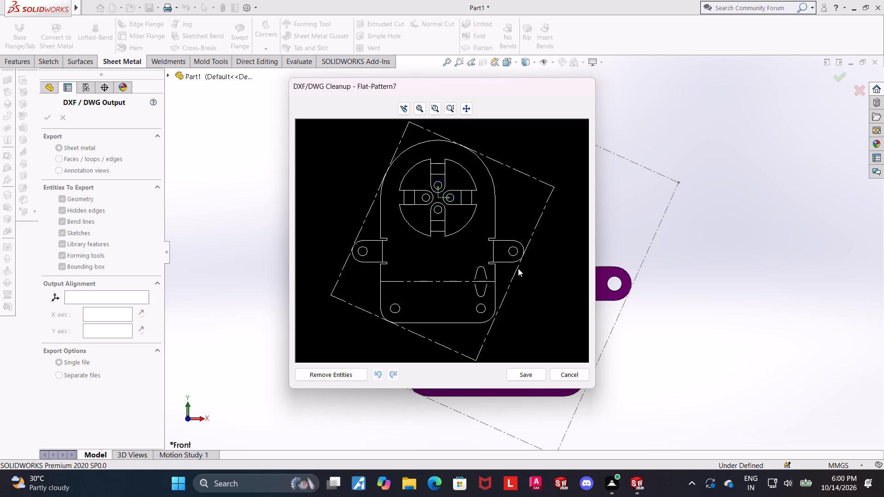
pyautogui.scroll(1, 518, 268)
pyautogui.scroll(-1, 462, 245)
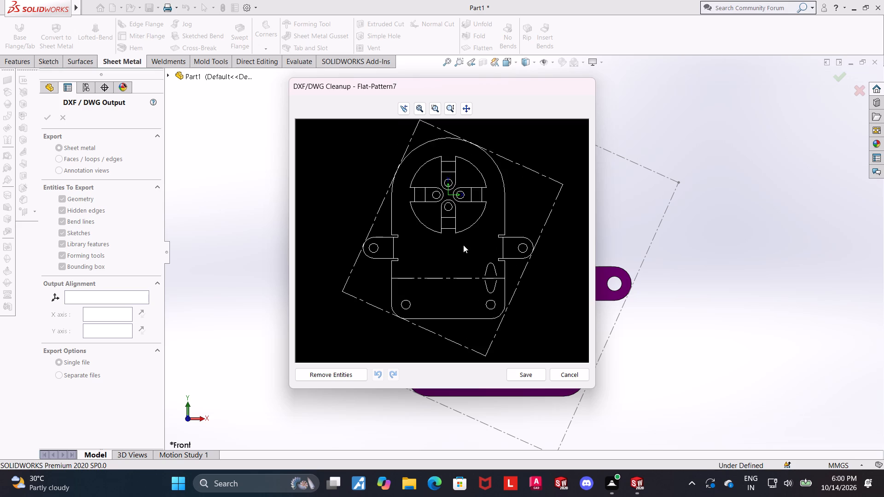
pyautogui.scroll(-1, 506, 253)
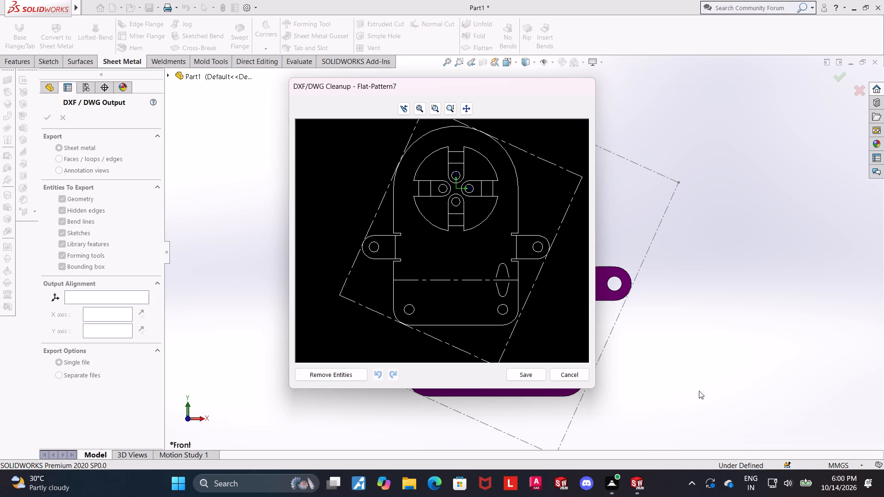
pyautogui.click(527, 372)
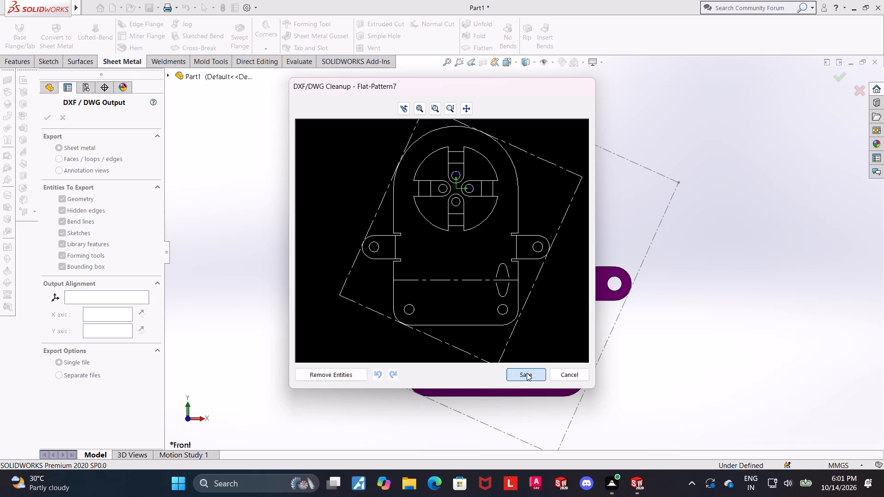
# Exit the flat pattern to return the bracket to its folded state.
pyautogui.moveTo(641, 339); pyautogui.dragTo(625, 324, button='middle')
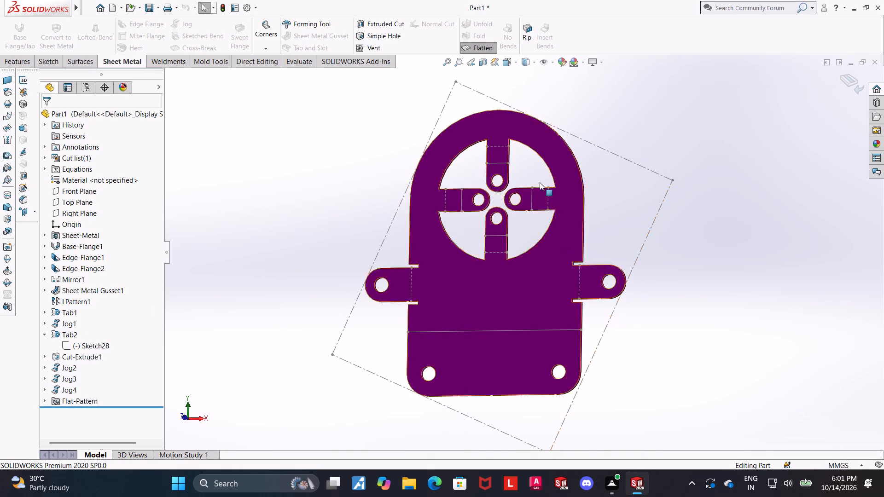
pyautogui.click(472, 49)
# Examine the folded bracket from several angles, including its gussets, side flanges and jogged tabs.
pyautogui.moveTo(603, 252); pyautogui.dragTo(551, 279, button='middle')
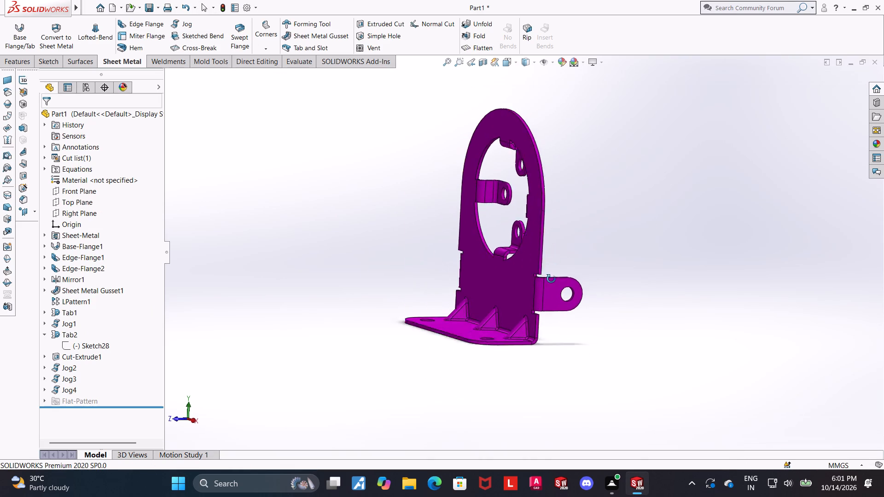
pyautogui.moveTo(551, 279); pyautogui.dragTo(543, 292, button='middle')
pyautogui.scroll(-3, 469, 322)
pyautogui.click(509, 302)
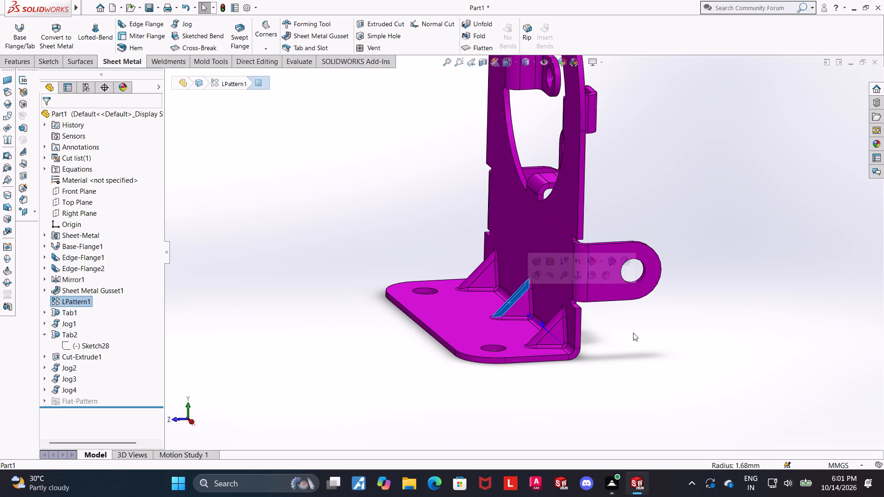
pyautogui.scroll(2, 653, 334)
pyautogui.click(658, 325)
pyautogui.scroll(-2, 651, 271)
pyautogui.scroll(1, 588, 279)
pyautogui.moveTo(590, 279); pyautogui.dragTo(603, 278, button='middle')
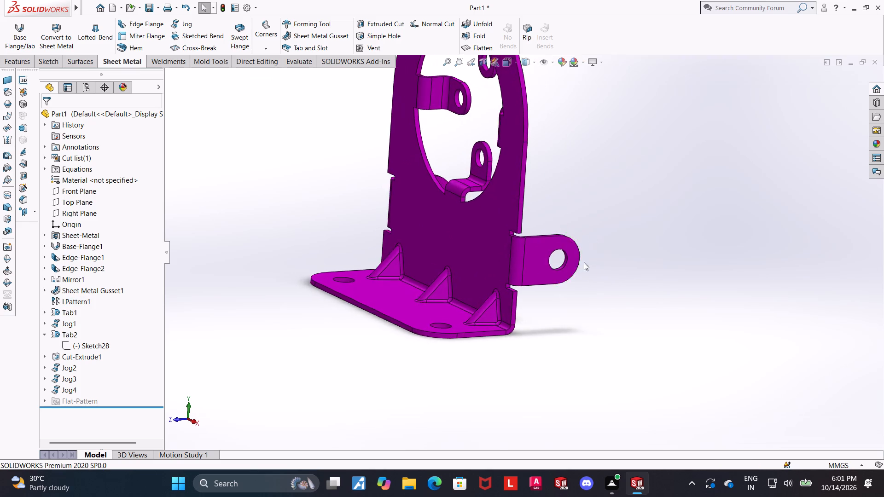
pyautogui.scroll(3, 564, 257)
pyautogui.scroll(-1, 414, 220)
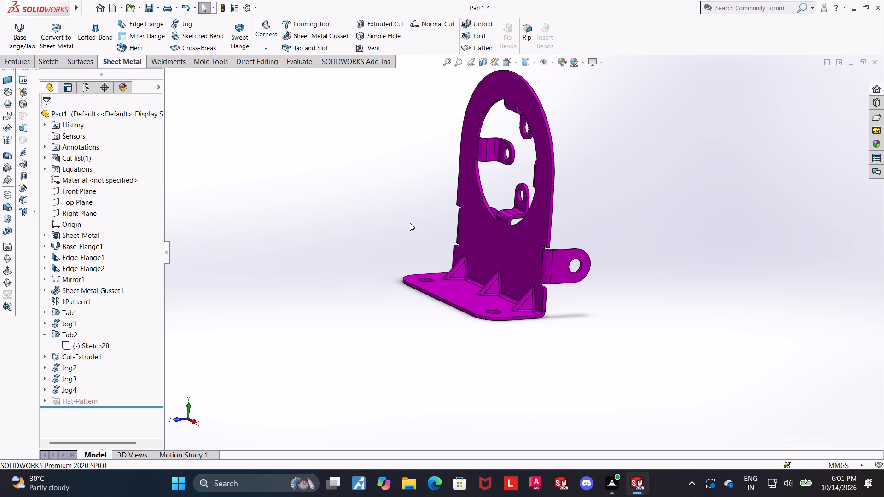
pyautogui.scroll(-1, 410, 223)
pyautogui.moveTo(620, 196); pyautogui.dragTo(639, 228, button='middle')
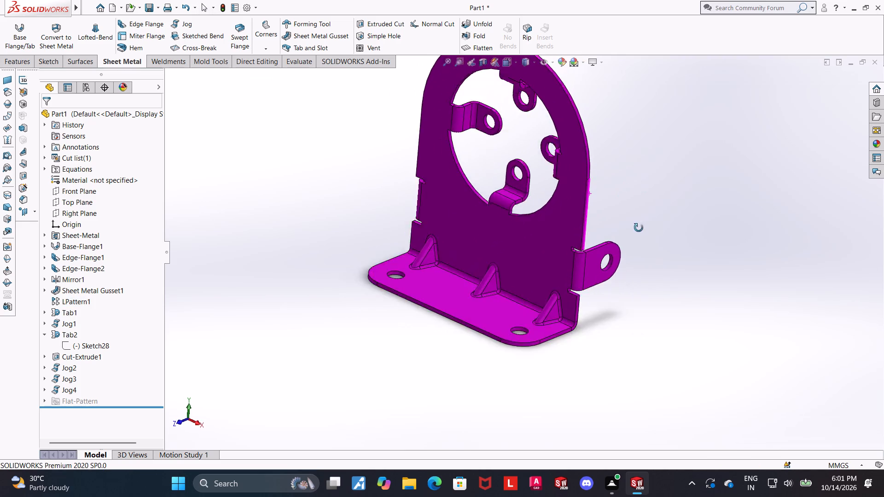
# Save the folded bracket in Downloads as a SOLIDWORKS part named "sheet metal jogged mounting bracket".
pyautogui.moveTo(639, 228); pyautogui.dragTo(619, 220, button='middle')
pyautogui.scroll(3, 622, 221)
pyautogui.hotkey('ctrl', '7')
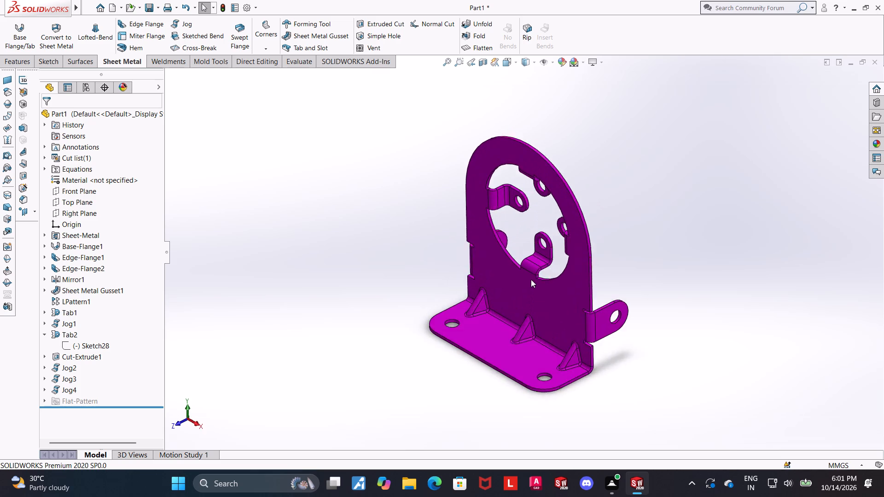
pyautogui.scroll(-1, 586, 318)
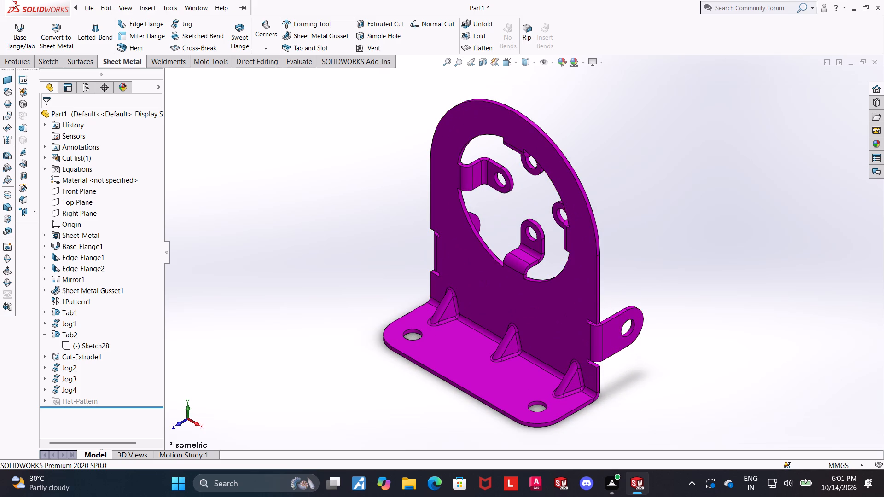
pyautogui.click(122, 124)
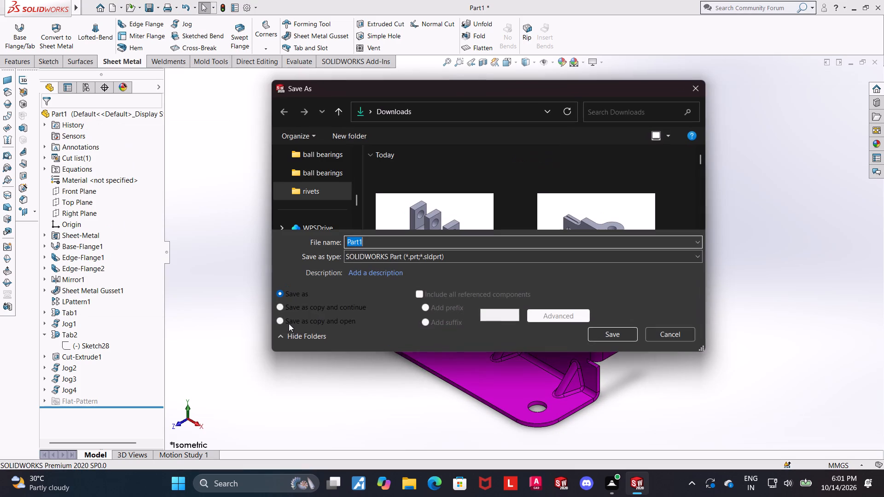
pyautogui.write('sheet metal jogged m')
pyautogui.write('ounting bracket')
pyautogui.press('space')
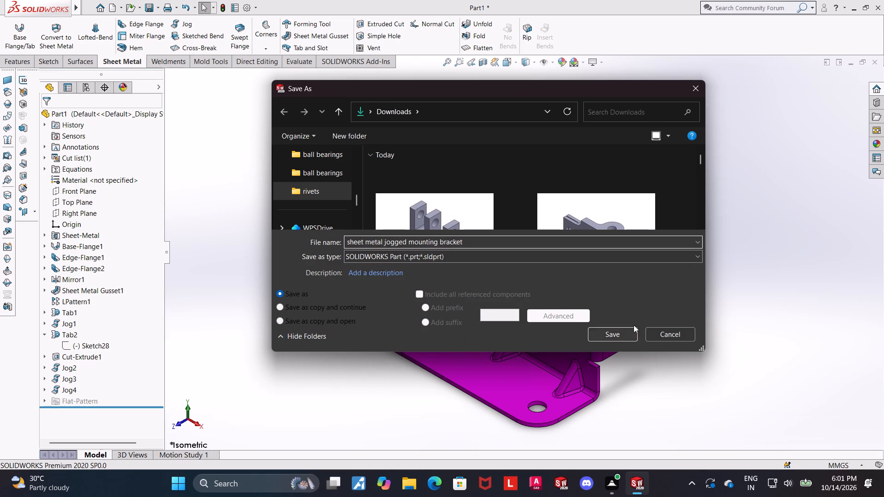
pyautogui.click(630, 331)
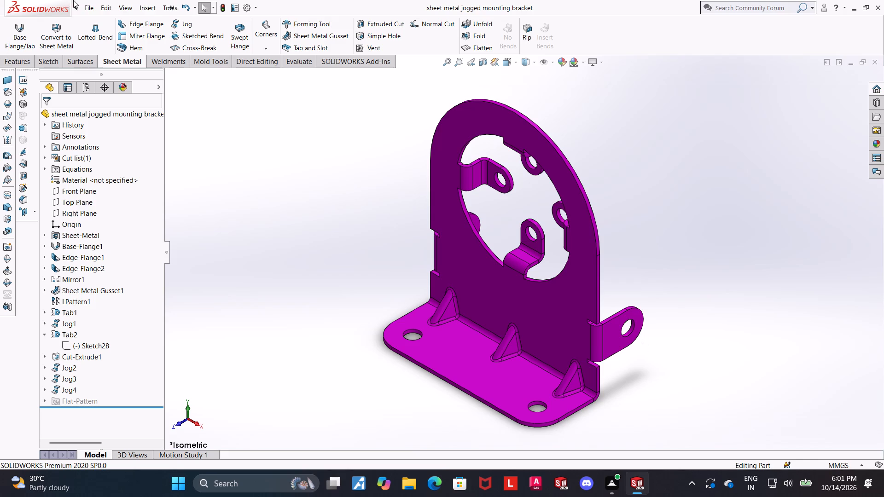
# Export the isometric view of the folded bracket to Downloads as a PDF named "sheet metal jogged mounting bracket".
pyautogui.click(122, 125)
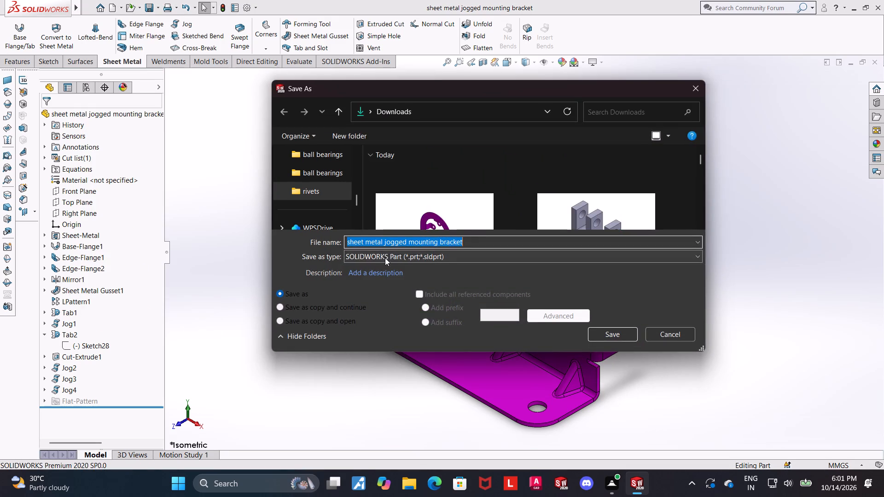
pyautogui.click(385, 259)
pyautogui.click(449, 66)
pyautogui.click(625, 353)
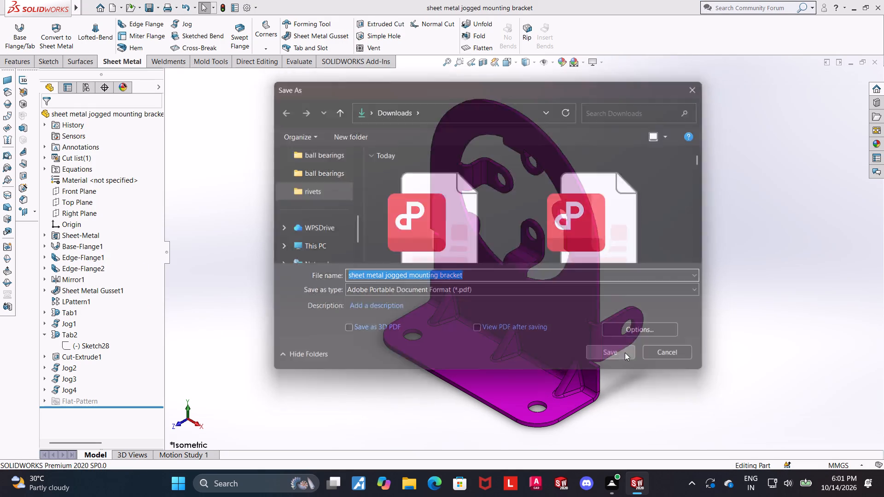
# Flatten the bracket, orient its flat pattern to the Front view and dismiss the file download notification.
pyautogui.click(477, 49)
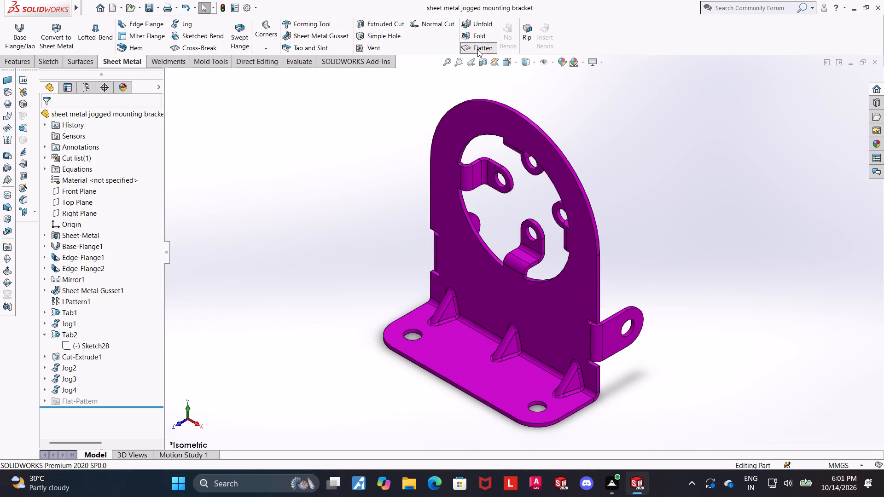
pyautogui.click(509, 61)
pyautogui.click(387, 328)
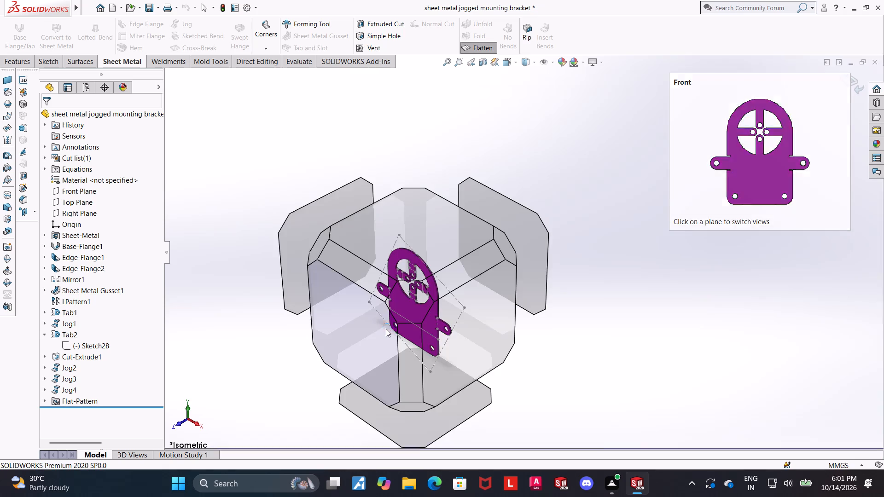
pyautogui.scroll(1, 734, 291)
pyautogui.scroll(-1, 684, 289)
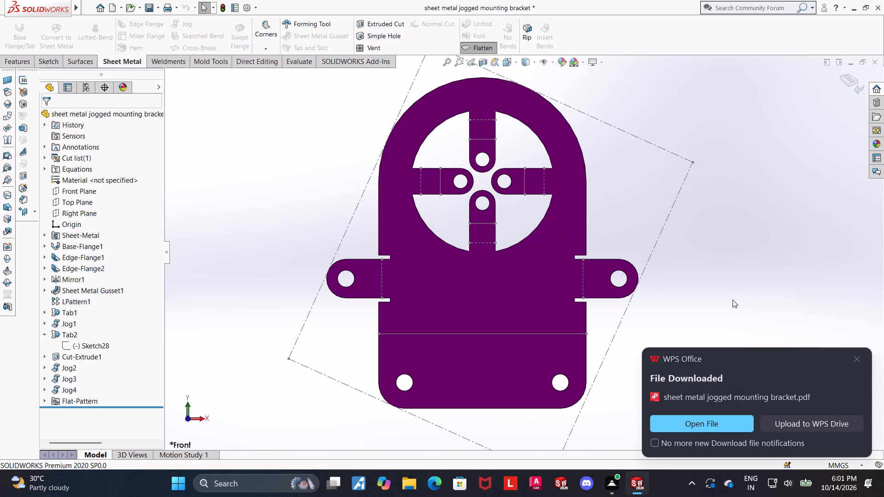
pyautogui.click(864, 354)
pyautogui.click(861, 358)
pyautogui.scroll(1, 577, 290)
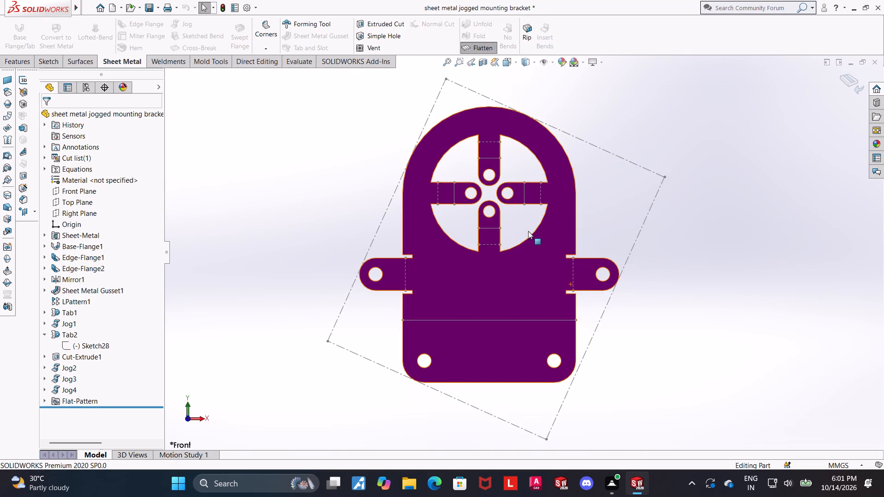
pyautogui.scroll(-1, 528, 231)
pyautogui.click(310, 196)
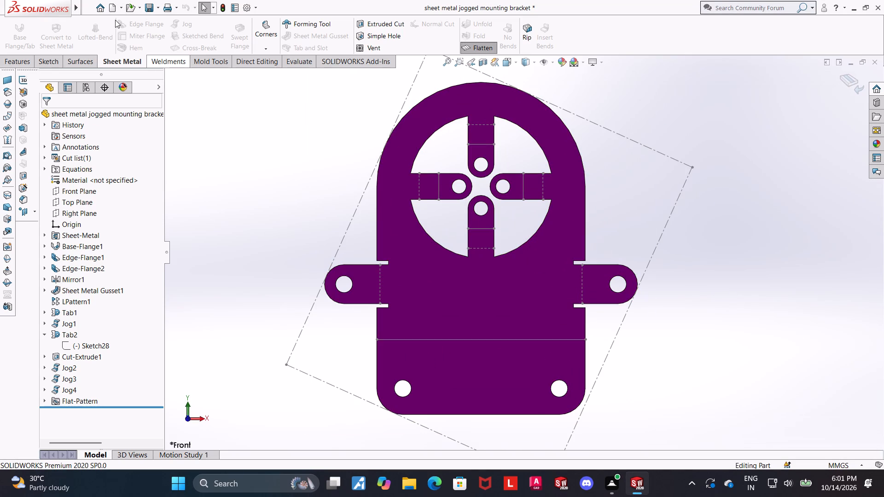
# Export the front view of the flat pattern to Downloads as a PDF named "sheet metal jogged mounting bracket flat".
pyautogui.click(116, 129)
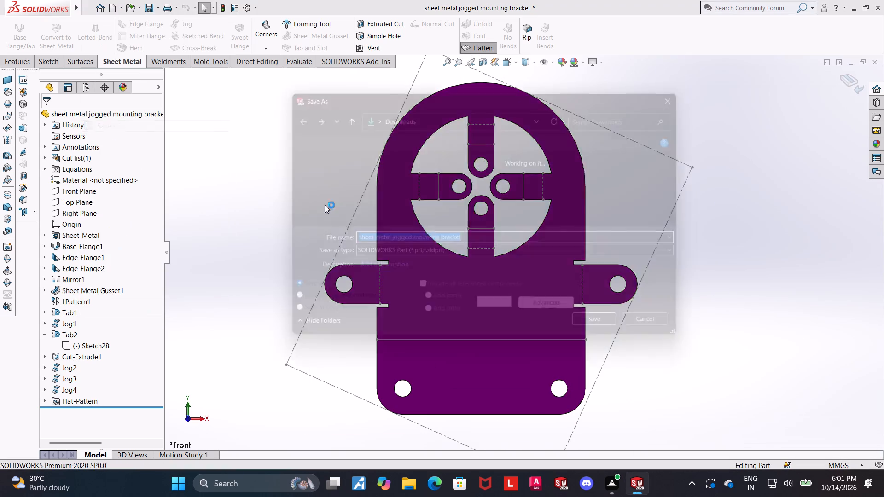
pyautogui.click(412, 258)
pyautogui.click(465, 73)
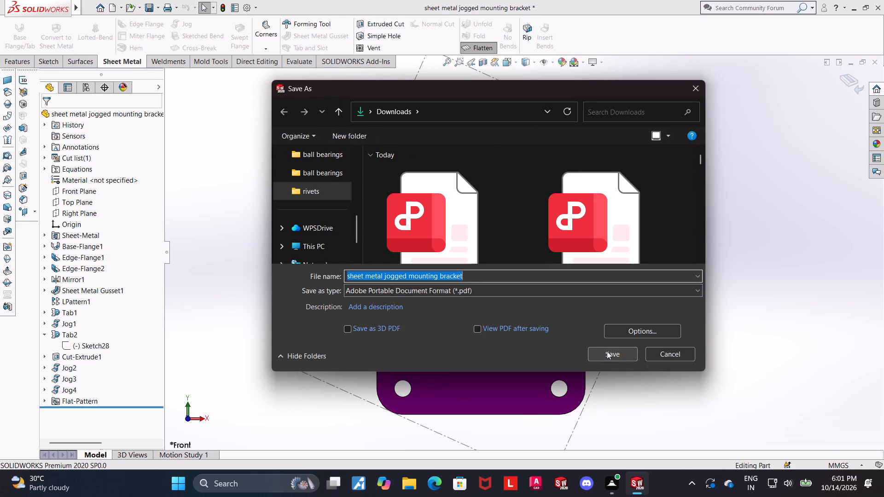
pyautogui.click(504, 280)
pyautogui.press('space')
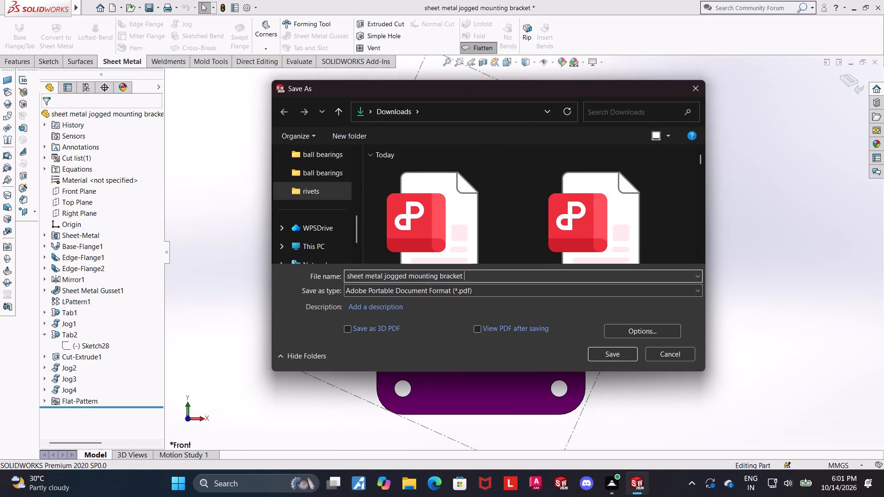
pyautogui.write('flat')
pyautogui.click(613, 351)
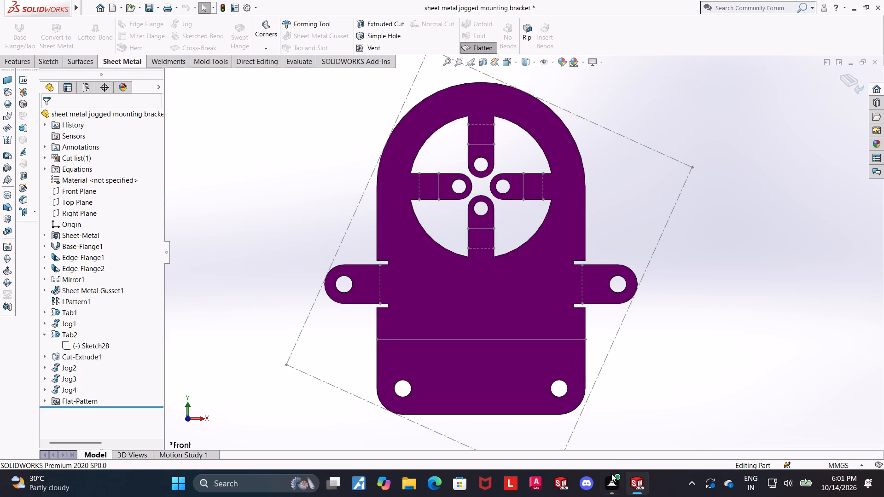
# Exit the flat pattern and show the folded bracket in the isometric view.
pyautogui.click(482, 46)
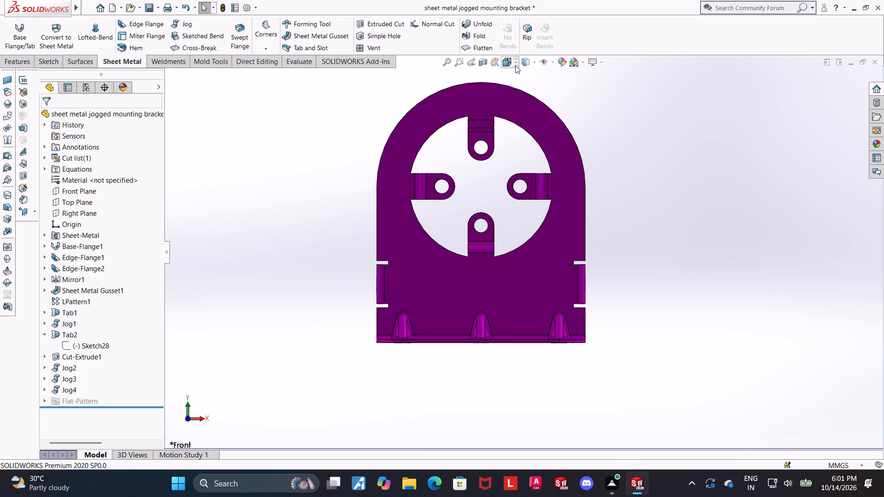
pyautogui.hotkey('ctrl', '7')
pyautogui.scroll(-1, 586, 333)
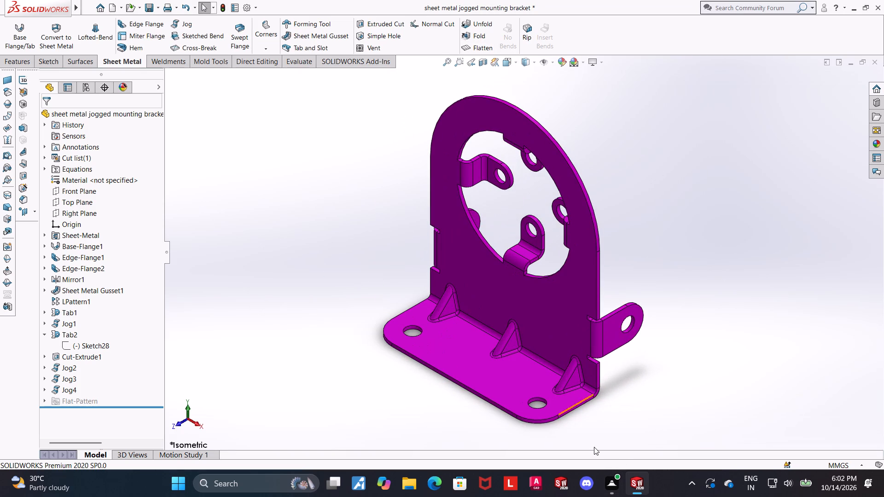